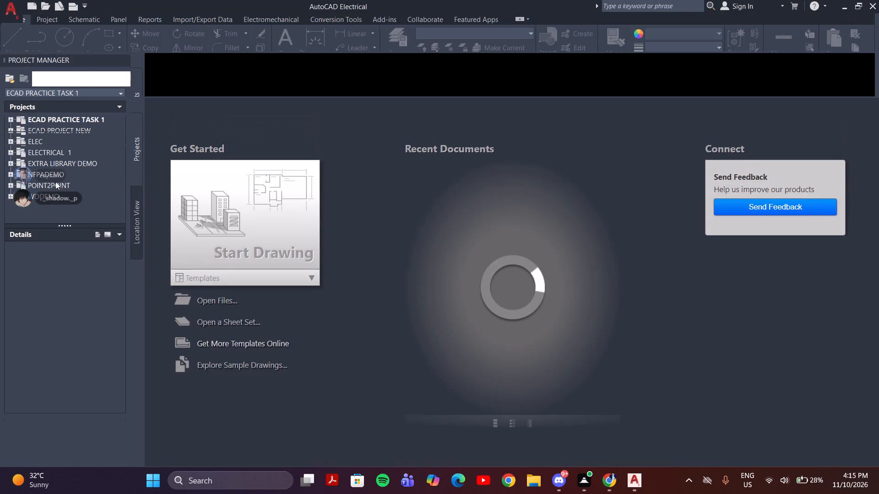
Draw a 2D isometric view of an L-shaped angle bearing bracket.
Start a new blank drawing from the start page.
{"action": "scroll", "coordinate": [86, 136], "scroll_direction": "down", "scroll_amount": 1}
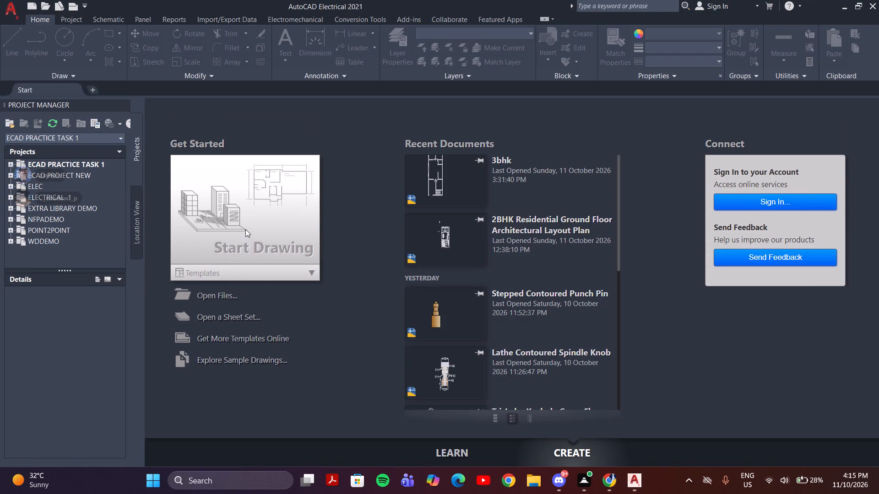
{"action": "left_click", "coordinate": [215, 234]}
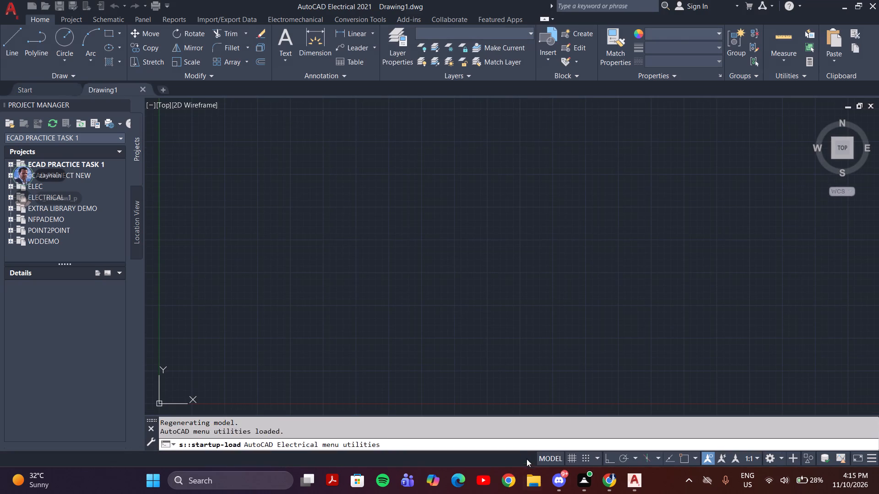
Configure the drawing units to decimal length with precision 0 and millimeters as the insertion scale.
{"action": "left_click", "coordinate": [510, 441]}
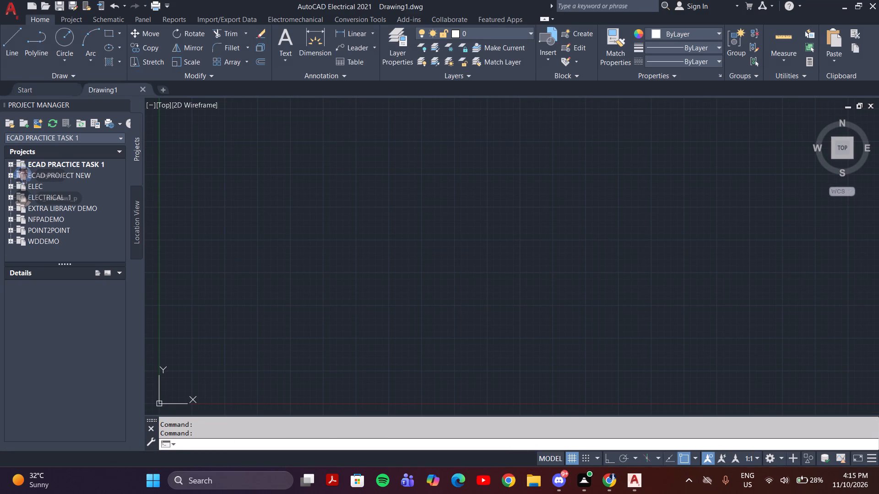
{"action": "type", "text": "un"}
{"action": "key", "text": "Return"}
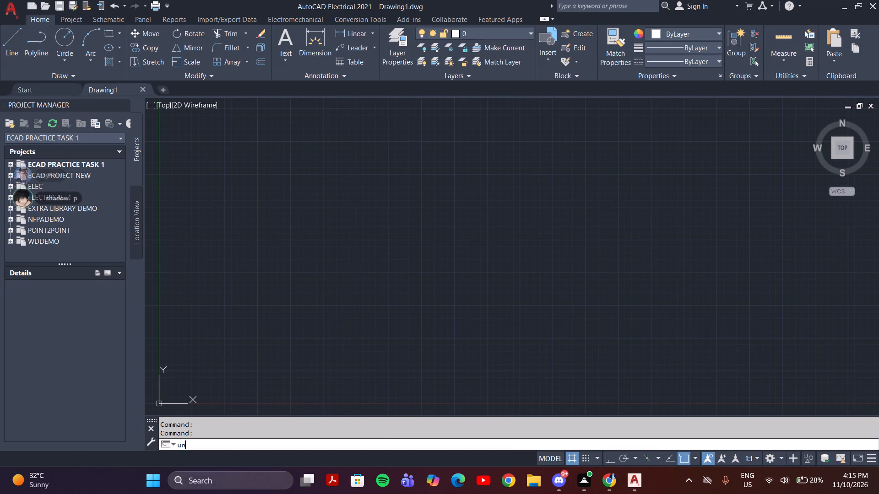
{"action": "left_click", "coordinate": [364, 186]}
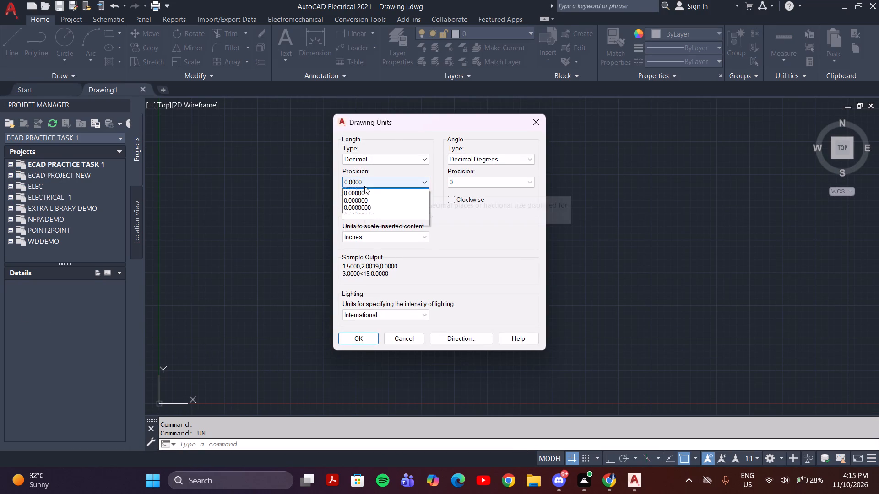
{"action": "left_click", "coordinate": [363, 192]}
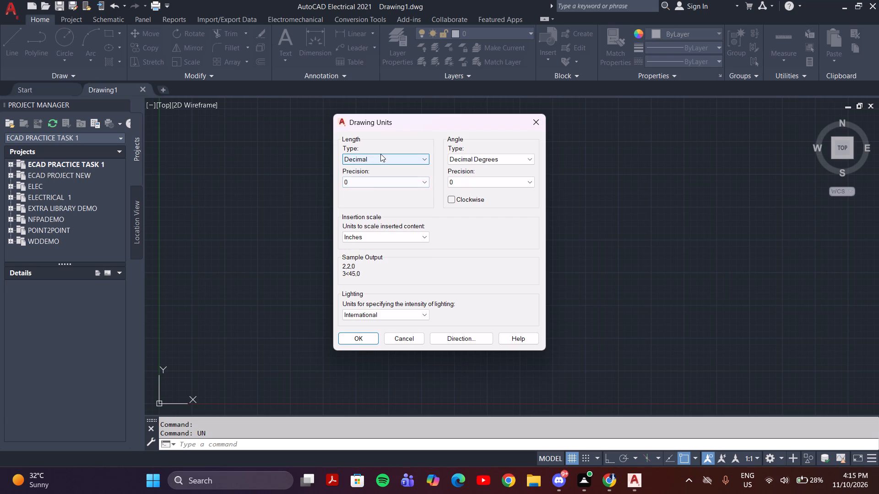
{"action": "left_click", "coordinate": [383, 238]}
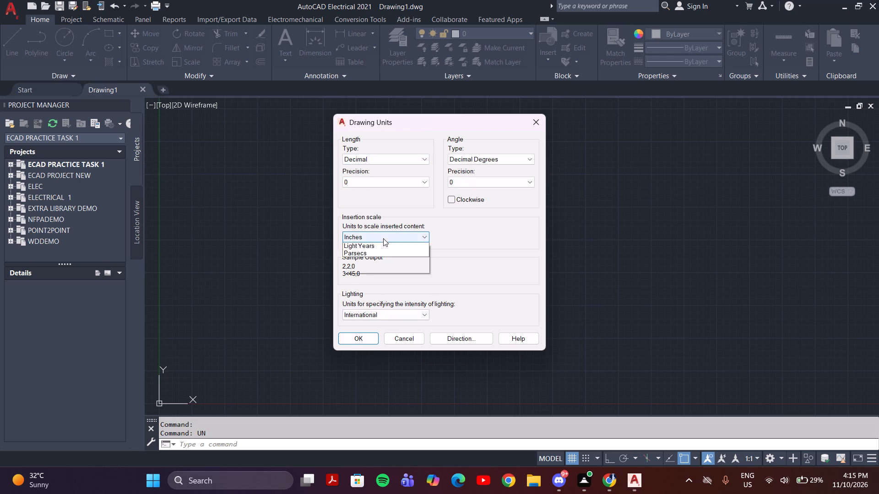
{"action": "left_click", "coordinate": [380, 283]}
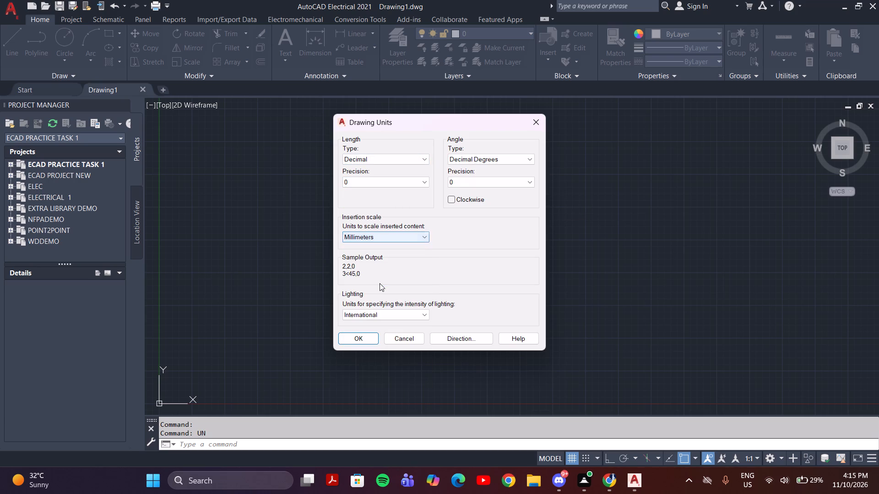
{"action": "left_click", "coordinate": [368, 344]}
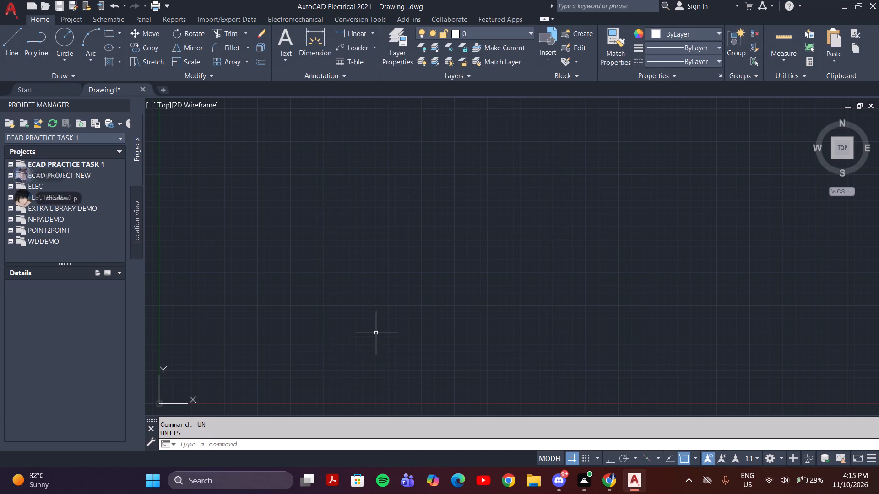
Modify the Standard dimension style so its linear dimensions use primary units precision 0.
{"action": "key", "text": "d"}
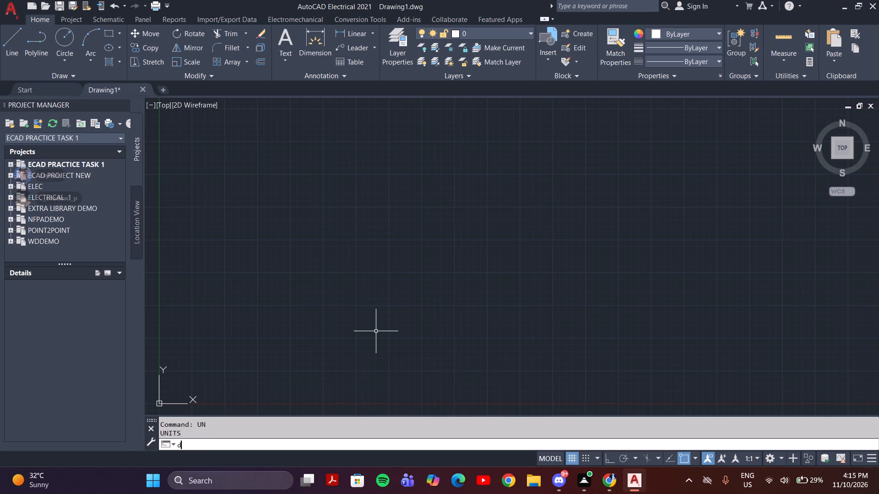
{"action": "key", "text": "Return"}
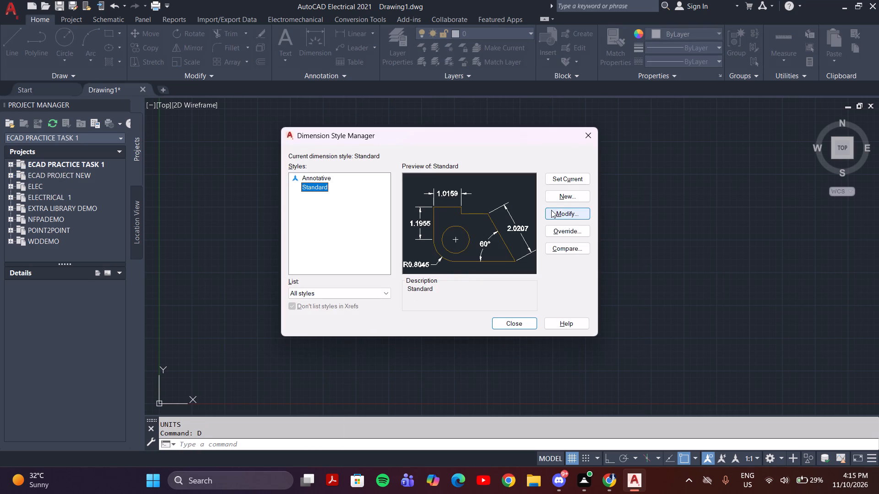
{"action": "left_click", "coordinate": [551, 210]}
{"action": "left_click_drag", "start_coordinate": [375, 155], "coordinate": [375, 155]}
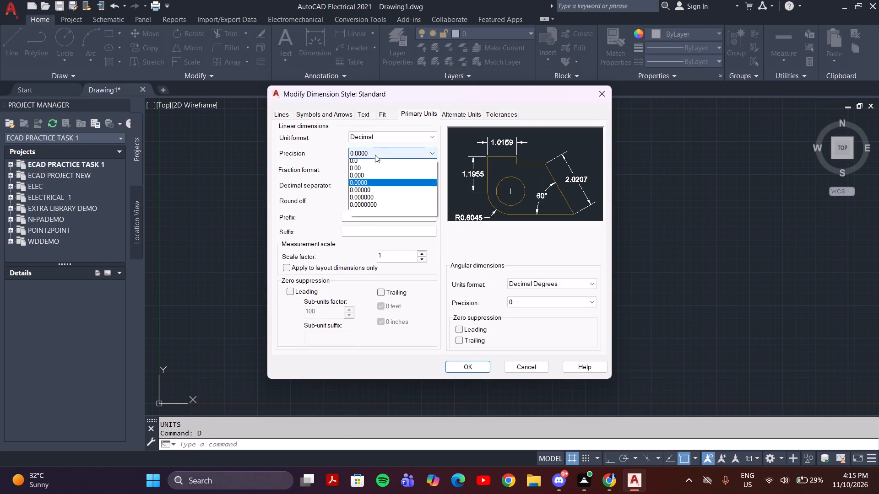
{"action": "left_click_drag", "start_coordinate": [375, 155], "coordinate": [349, 158]}
{"action": "left_click", "coordinate": [350, 160]}
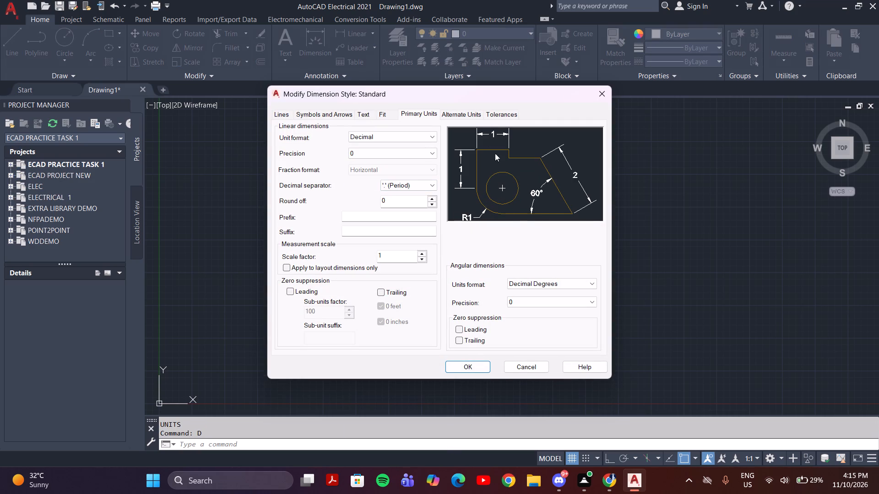
{"action": "left_click", "coordinate": [458, 0]}
Set the Standard dimension style's arrow size to 6.
{"action": "left_click", "coordinate": [340, 112]}
{"action": "left_click_drag", "start_coordinate": [300, 226], "coordinate": [258, 229]}
{"action": "key", "text": "BackSpace"}
{"action": "key", "text": "6"}
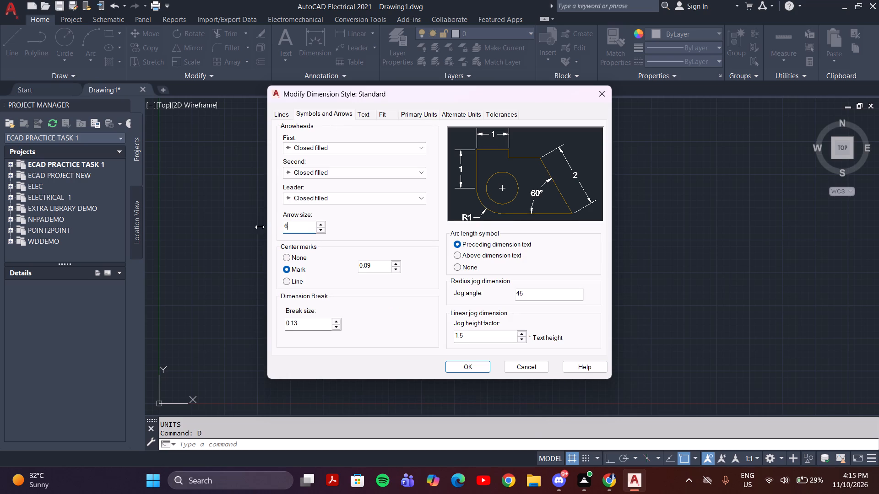
Set the Standard dimension style's text height to 6 and accept the style modifications.
{"action": "left_click", "coordinate": [422, 116]}
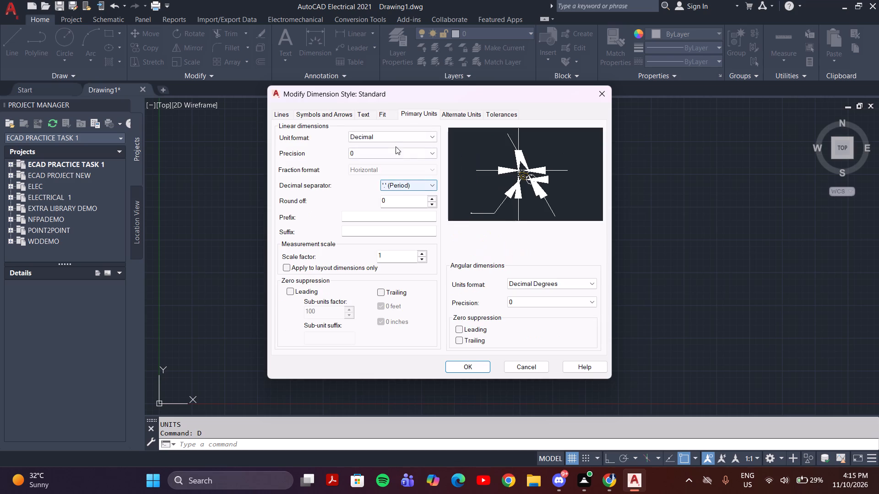
{"action": "left_click", "coordinate": [379, 111]}
{"action": "left_click", "coordinate": [369, 111]}
{"action": "left_click_drag", "start_coordinate": [412, 193], "coordinate": [412, 193]}
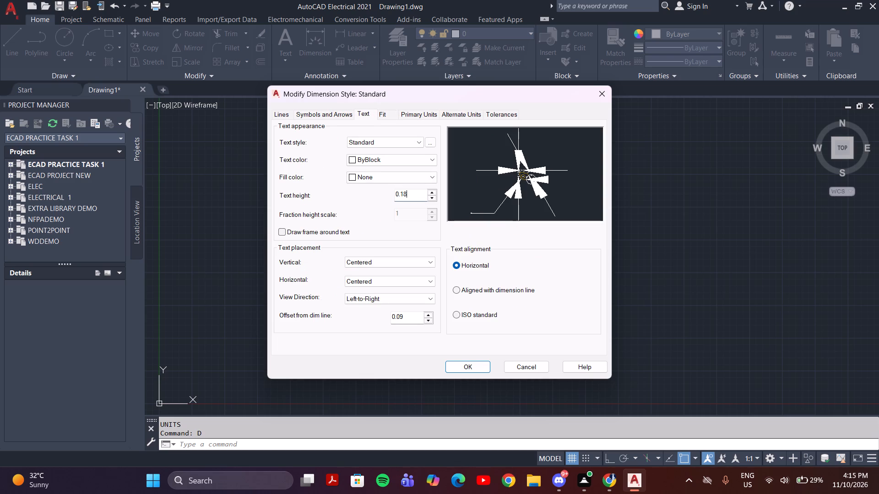
{"action": "left_click_drag", "start_coordinate": [412, 193], "coordinate": [367, 199]}
{"action": "key", "text": "BackSpace"}
{"action": "key", "text": "6"}
{"action": "key", "text": "Return"}
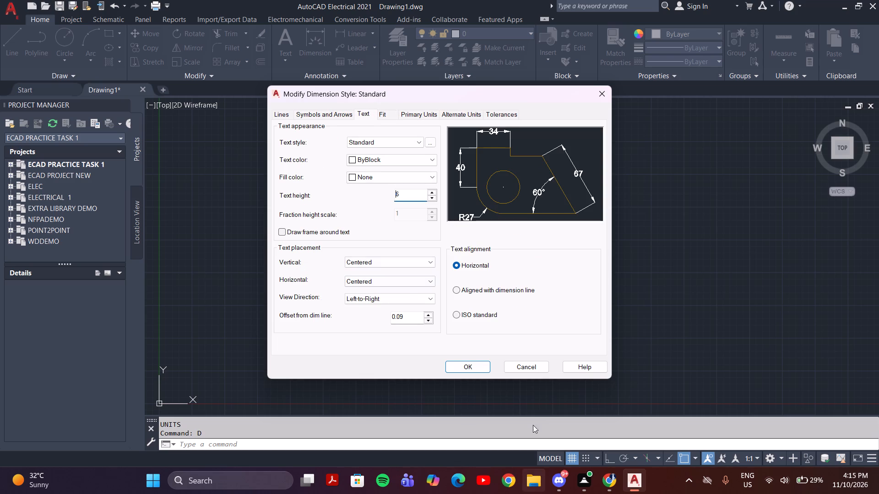
{"action": "left_click", "coordinate": [451, 366]}
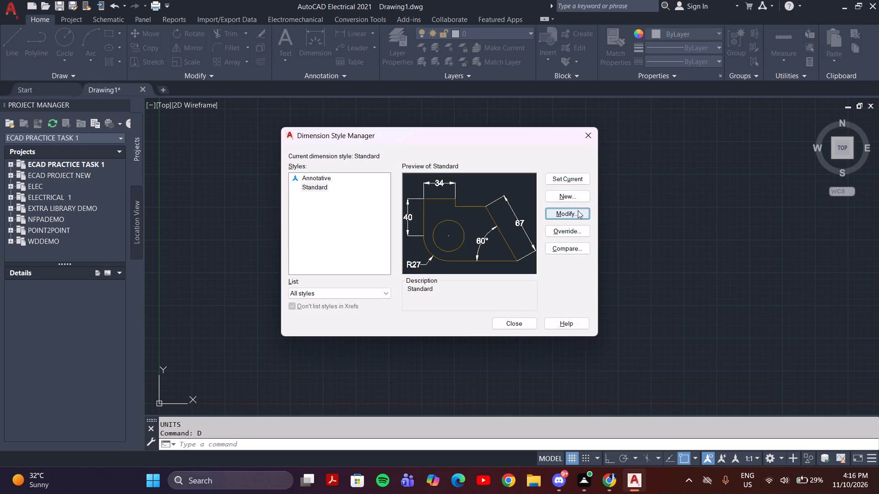
Make Standard the current dimension style and close the Dimension Style Manager.
{"action": "left_click", "coordinate": [577, 177]}
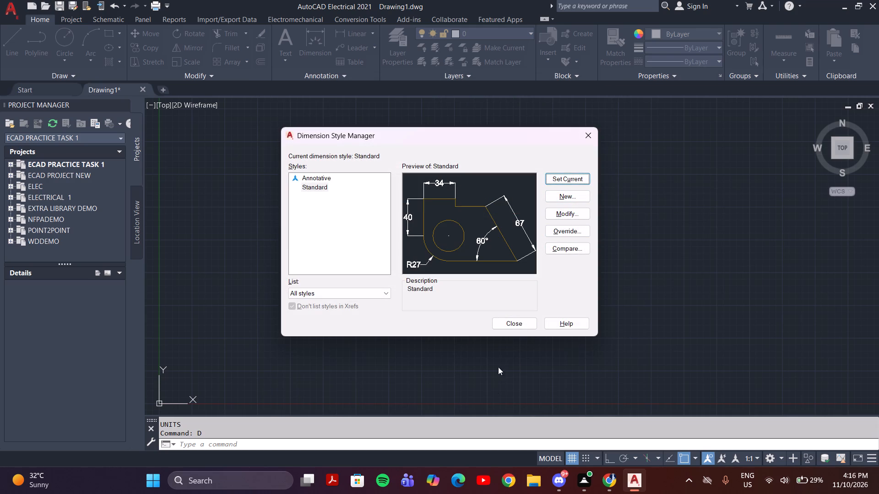
{"action": "left_click", "coordinate": [515, 325]}
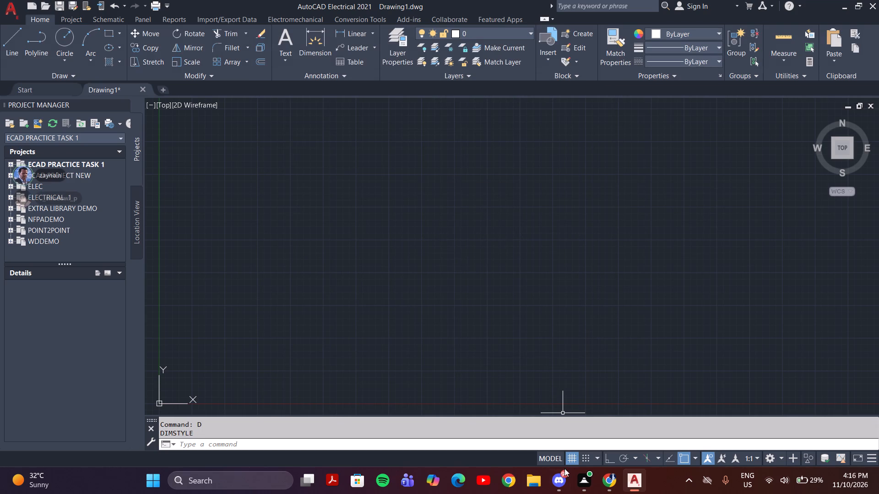
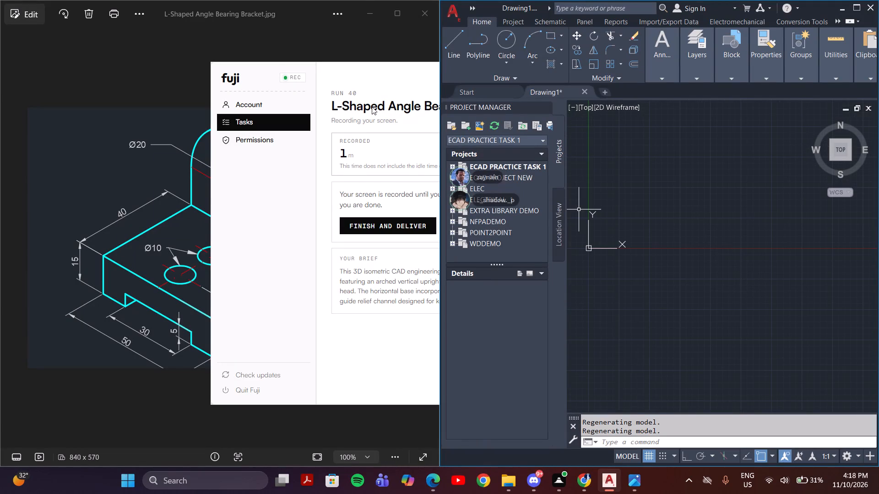
Switch to Photos to show the L-Shaped Angle Bearing Bracket reference image in front.
{"action": "left_click", "coordinate": [295, 15]}
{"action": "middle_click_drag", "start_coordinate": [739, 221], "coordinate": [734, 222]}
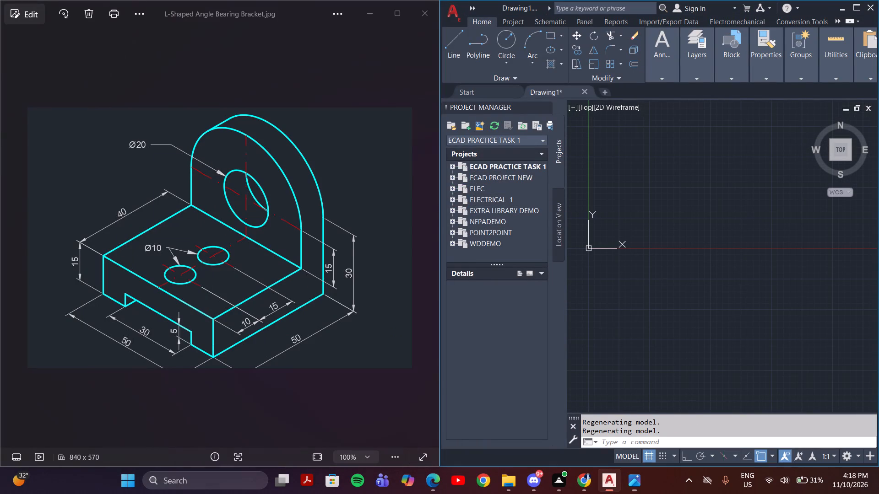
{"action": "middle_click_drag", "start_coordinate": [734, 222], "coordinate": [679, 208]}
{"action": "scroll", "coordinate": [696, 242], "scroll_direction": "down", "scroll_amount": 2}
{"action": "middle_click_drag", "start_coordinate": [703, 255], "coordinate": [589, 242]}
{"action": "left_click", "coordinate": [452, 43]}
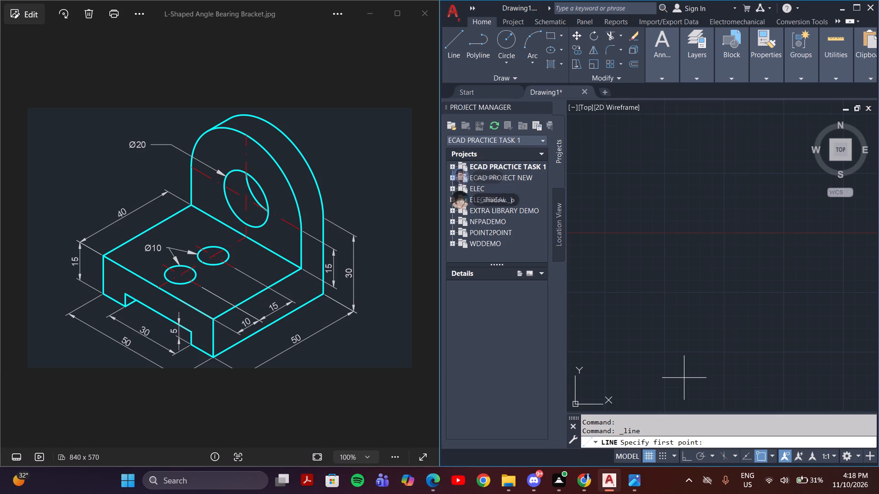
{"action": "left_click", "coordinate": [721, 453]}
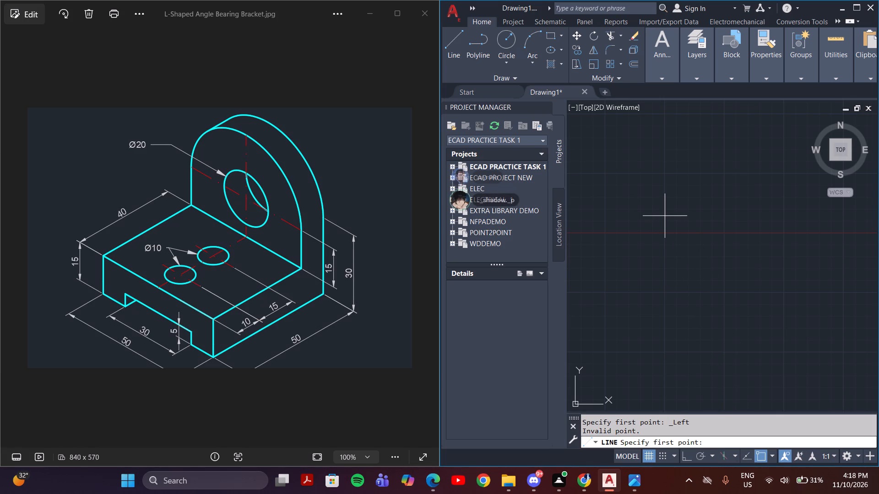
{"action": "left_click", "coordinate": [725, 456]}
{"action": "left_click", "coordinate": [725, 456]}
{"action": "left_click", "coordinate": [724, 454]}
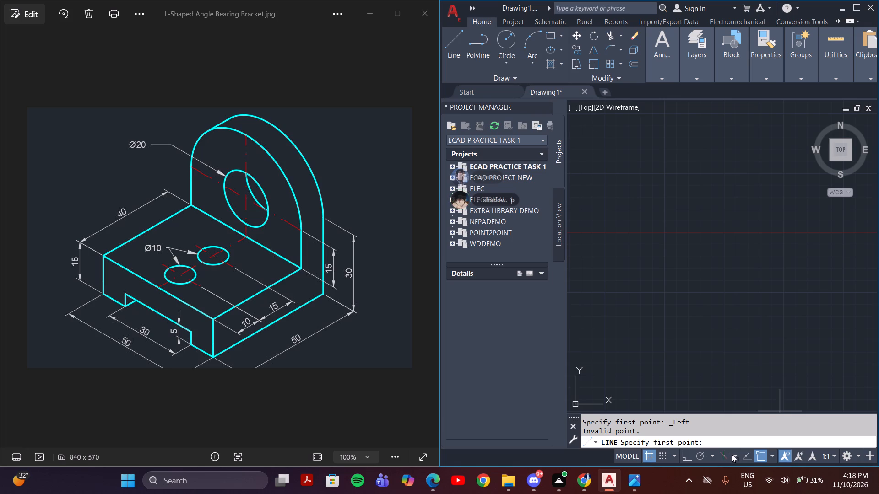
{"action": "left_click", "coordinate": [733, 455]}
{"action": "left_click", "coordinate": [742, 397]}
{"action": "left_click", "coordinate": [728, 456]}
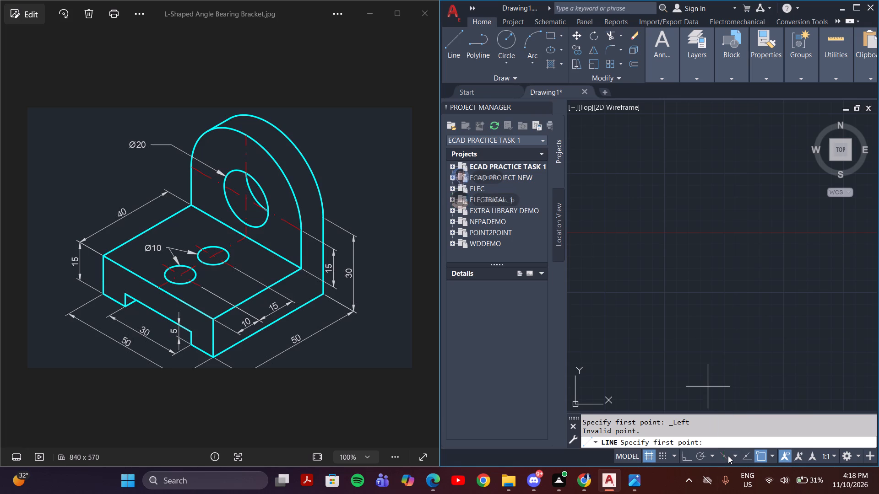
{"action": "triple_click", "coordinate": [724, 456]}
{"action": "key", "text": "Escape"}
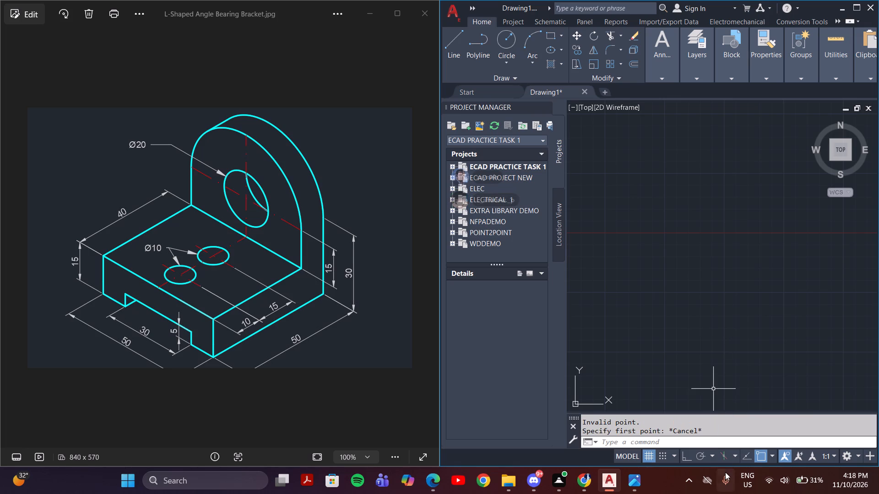
Turn on isometric drafting with the left isoplane.
{"action": "left_click", "coordinate": [724, 458]}
Turn on Ortho mode and draw a 50 mm line sloping down along the left isoplane at 330°.
{"action": "key", "text": "l"}
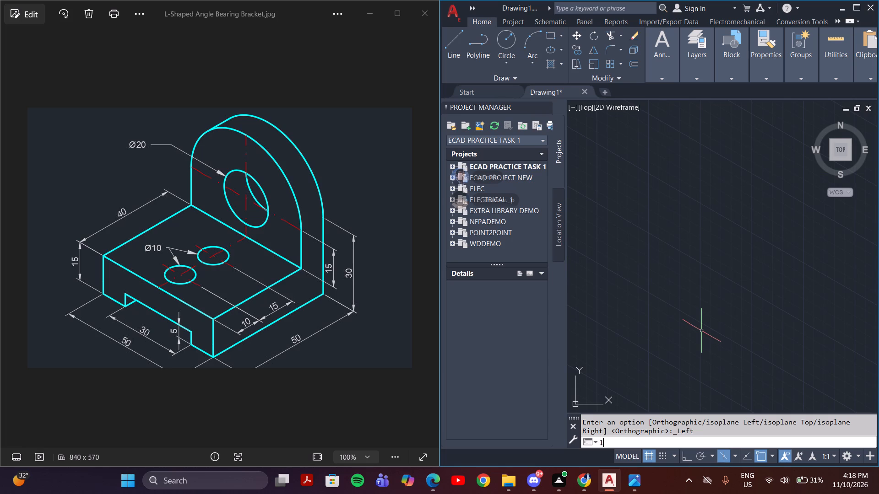
{"action": "key", "text": "Return"}
{"action": "left_click", "coordinate": [657, 276]}
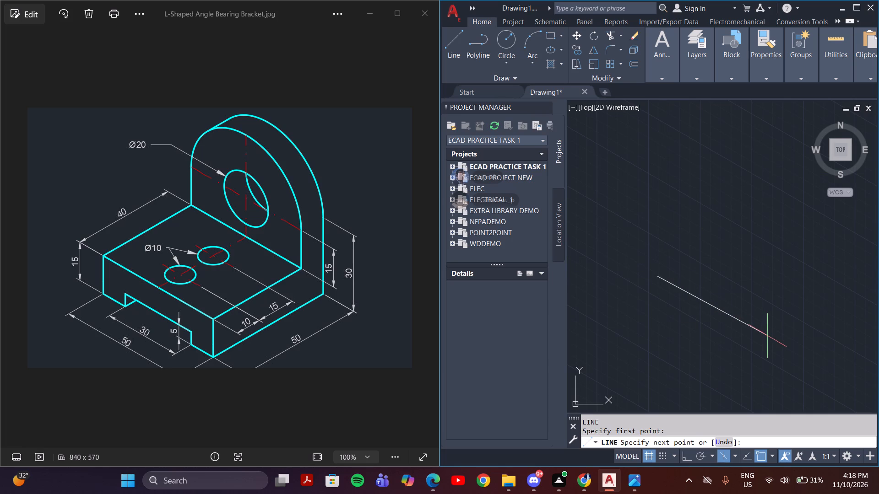
{"action": "key", "text": "F8"}
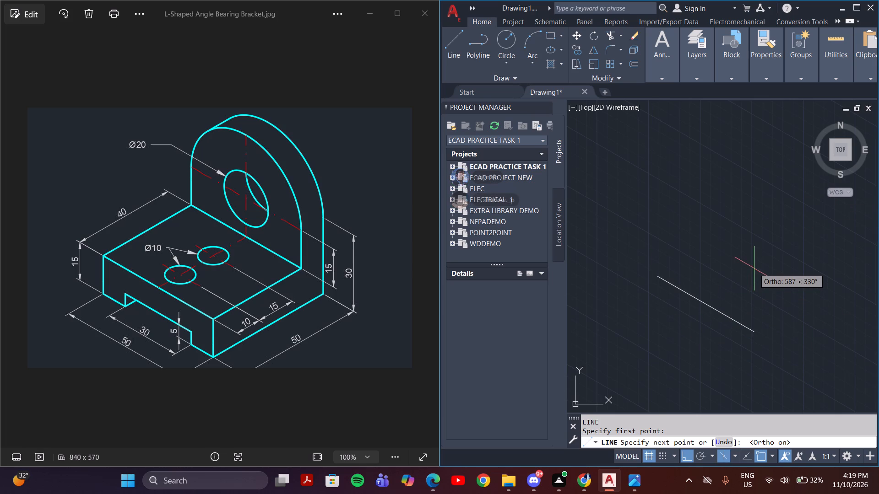
{"action": "type", "text": "50"}
{"action": "key", "text": "Return"}
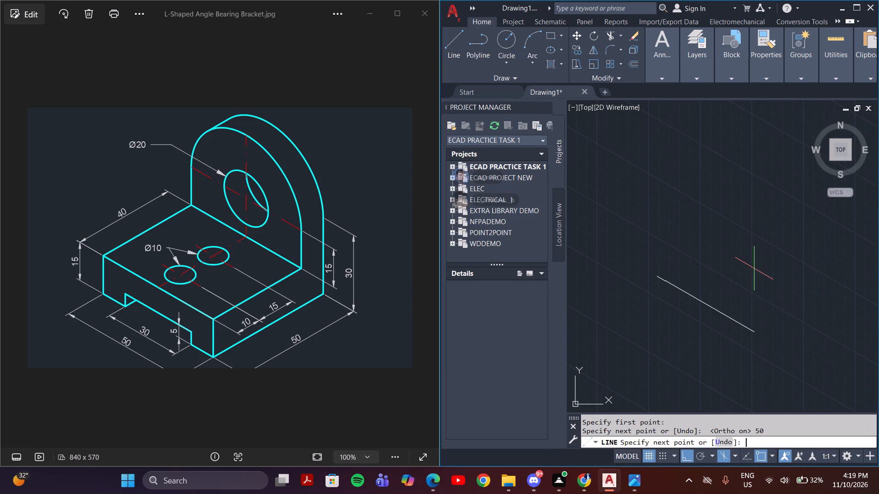
{"action": "scroll", "coordinate": [666, 259], "scroll_direction": "up", "scroll_amount": 3}
{"action": "middle_click_drag", "start_coordinate": [666, 283], "coordinate": [666, 284]}
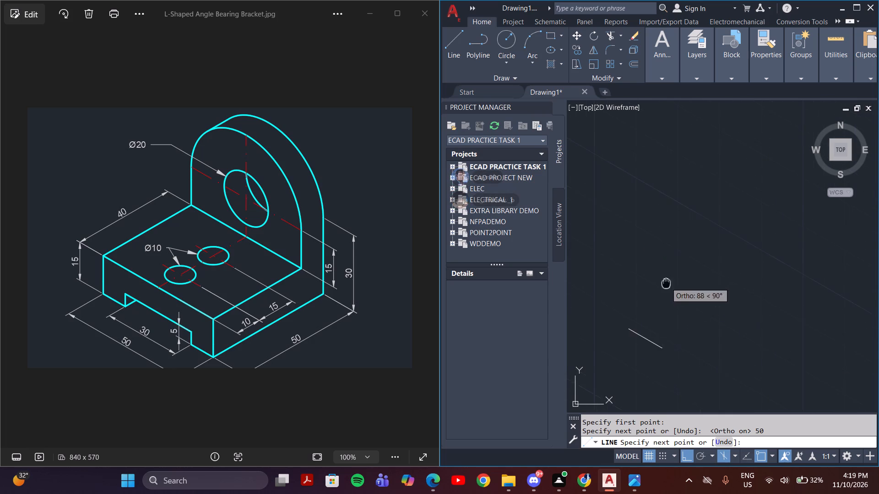
{"action": "middle_click_drag", "start_coordinate": [666, 284], "coordinate": [770, 223]}
{"action": "scroll", "coordinate": [769, 287], "scroll_direction": "up", "scroll_amount": 2}
{"action": "scroll", "coordinate": [769, 286], "scroll_direction": "down", "scroll_amount": 1}
{"action": "middle_click", "coordinate": [769, 286]}
{"action": "key", "text": "Escape"}
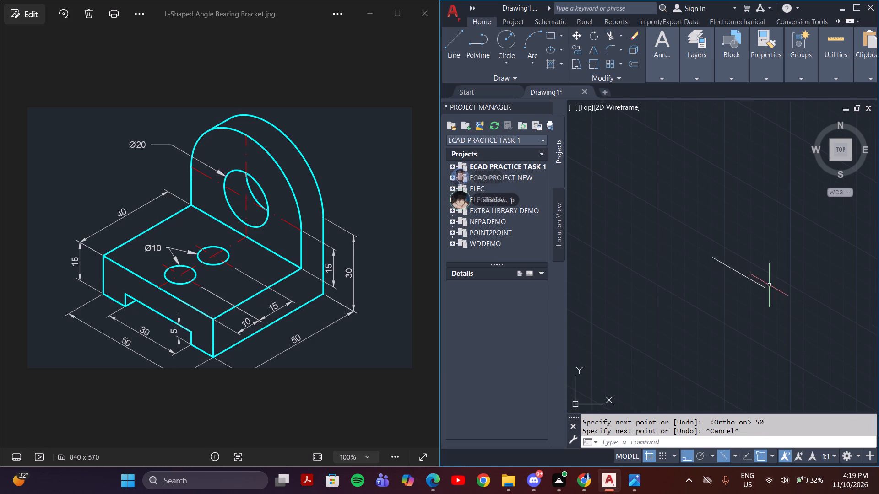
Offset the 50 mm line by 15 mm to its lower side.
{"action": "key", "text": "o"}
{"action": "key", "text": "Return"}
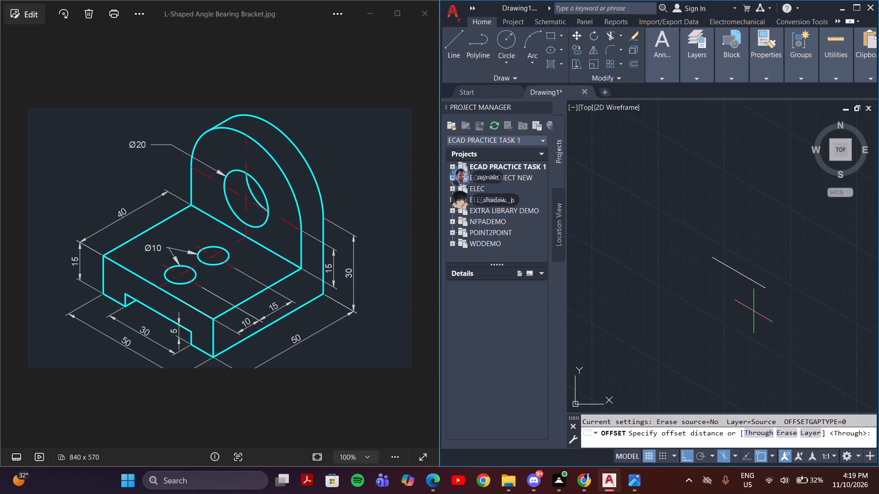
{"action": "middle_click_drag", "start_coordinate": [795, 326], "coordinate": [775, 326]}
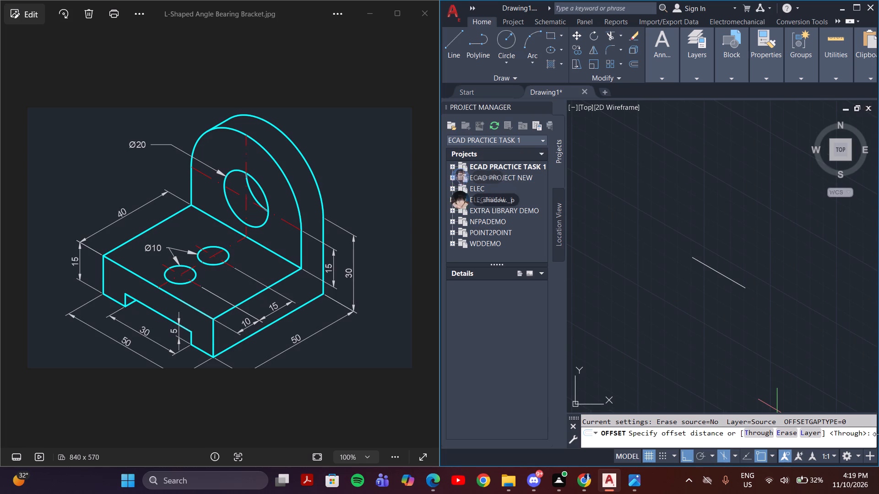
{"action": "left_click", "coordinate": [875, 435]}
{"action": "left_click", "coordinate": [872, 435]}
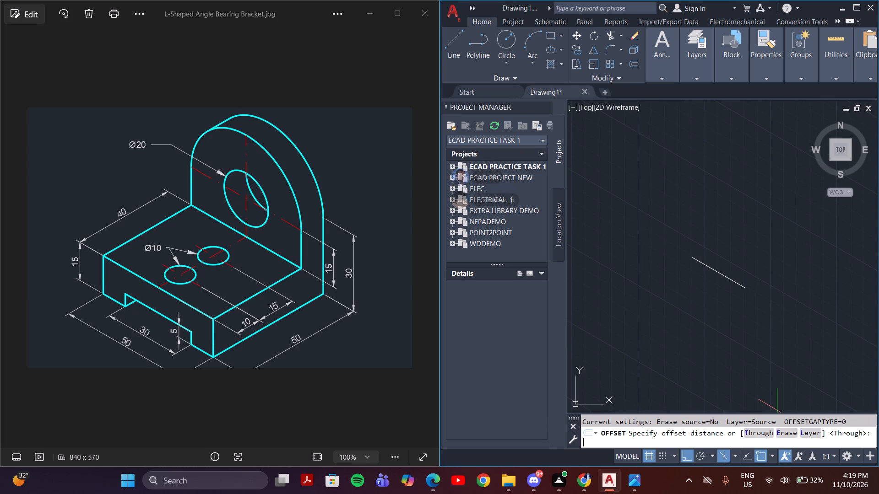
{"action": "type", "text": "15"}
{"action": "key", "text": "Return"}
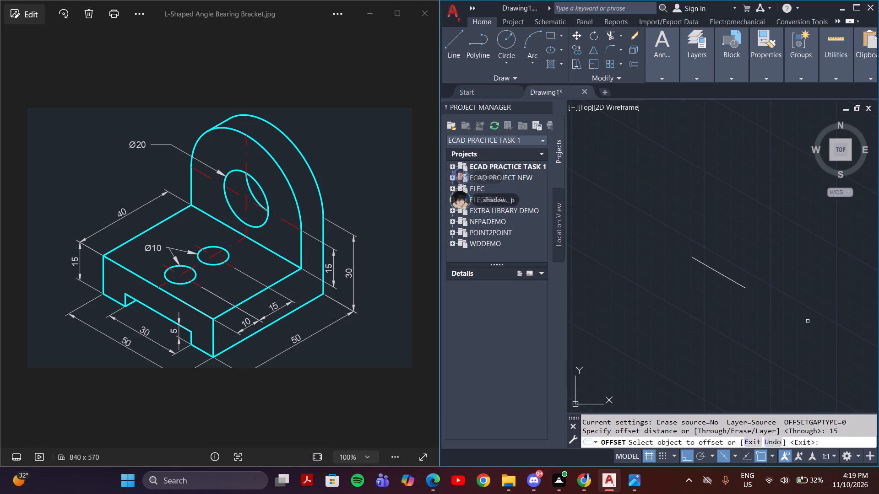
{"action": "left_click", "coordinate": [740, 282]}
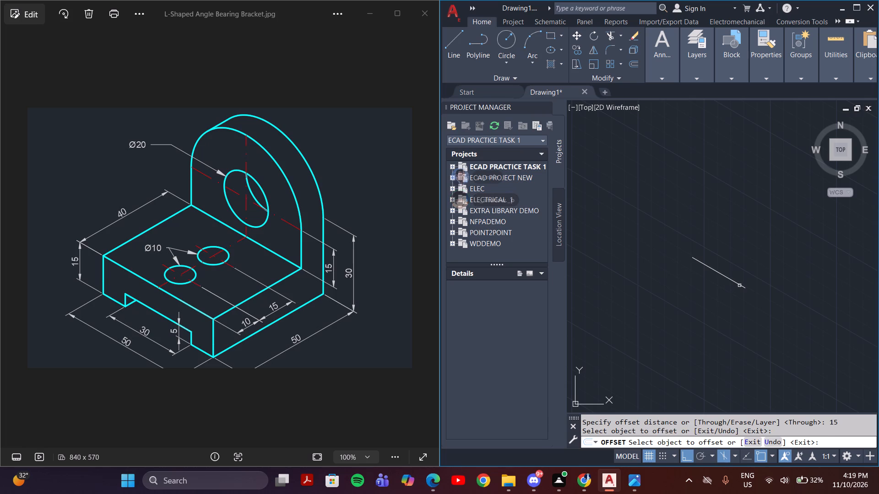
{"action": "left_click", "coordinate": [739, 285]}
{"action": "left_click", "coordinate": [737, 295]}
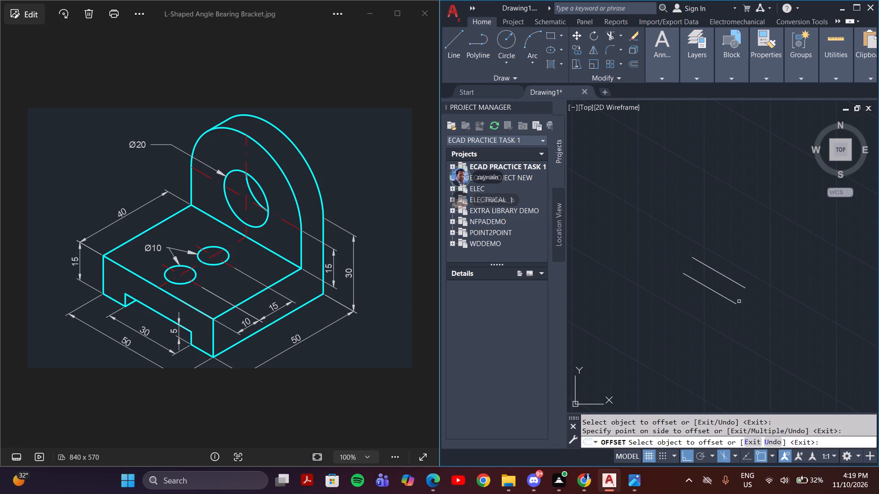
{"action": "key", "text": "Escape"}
Delete all the linework in the drawing, starting over with an empty model space.
{"action": "left_click", "coordinate": [735, 305]}
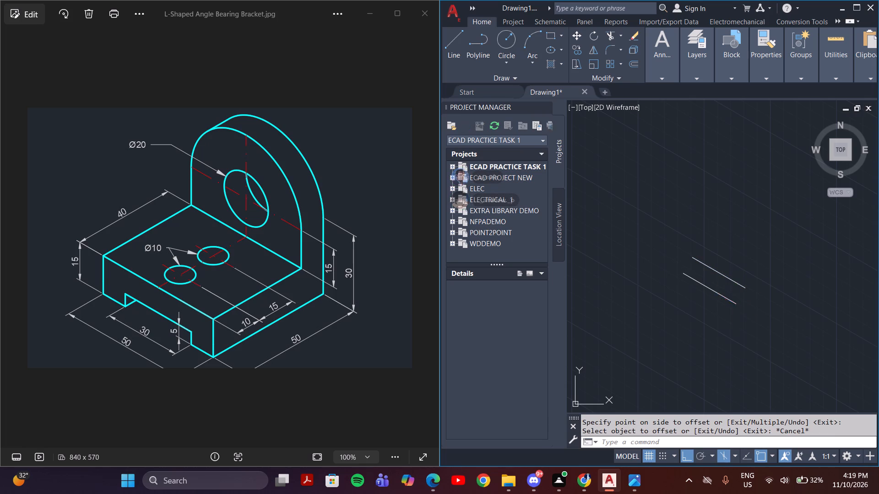
{"action": "left_click", "coordinate": [740, 285]}
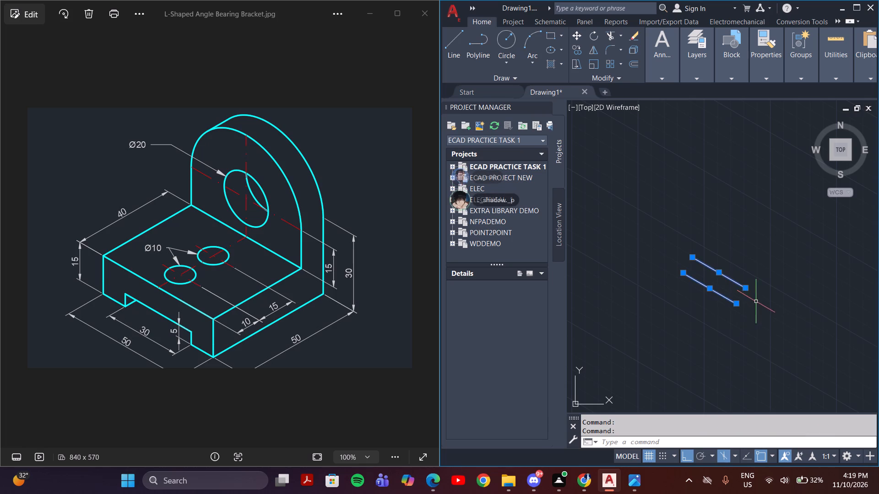
{"action": "scroll", "coordinate": [749, 302], "scroll_direction": "up", "scroll_amount": 3}
{"action": "middle_click_drag", "start_coordinate": [737, 298], "coordinate": [700, 310]}
{"action": "scroll", "coordinate": [733, 299], "scroll_direction": "down", "scroll_amount": 1}
{"action": "scroll", "coordinate": [686, 302], "scroll_direction": "down", "scroll_amount": 2}
{"action": "middle_click_drag", "start_coordinate": [706, 301], "coordinate": [757, 295]}
{"action": "middle_click_drag", "start_coordinate": [707, 380], "coordinate": [722, 376]}
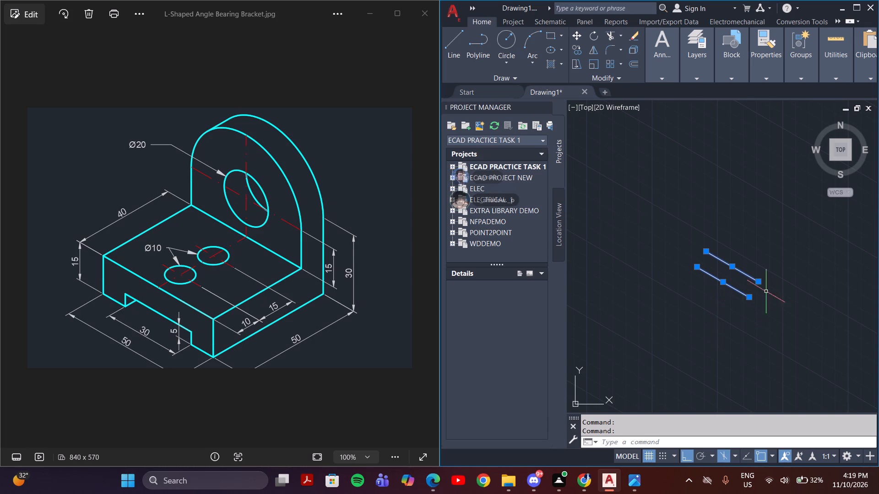
{"action": "key", "text": "Escape"}
{"action": "left_click", "coordinate": [782, 265]}
{"action": "left_click", "coordinate": [711, 314]}
{"action": "key", "text": "Delete"}
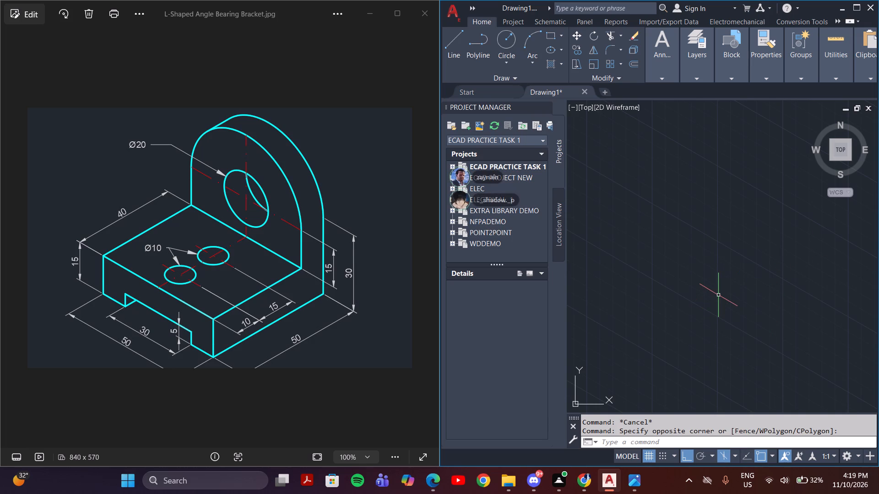
Draw a 50 mm line at 330° on the left isoplane as the block's upper edge.
{"action": "key", "text": "l"}
{"action": "key", "text": "Return"}
{"action": "left_click", "coordinate": [683, 227]}
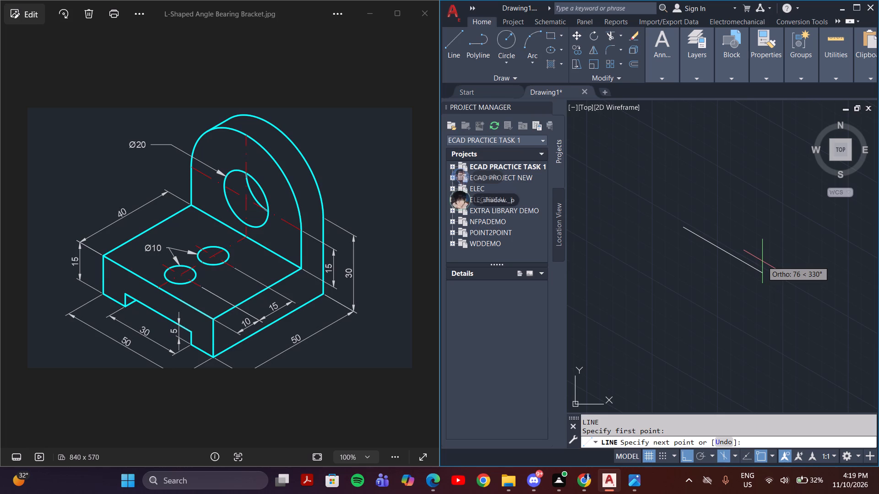
{"action": "key", "text": "5"}
{"action": "key", "text": "0"}
{"action": "key", "text": "Return"}
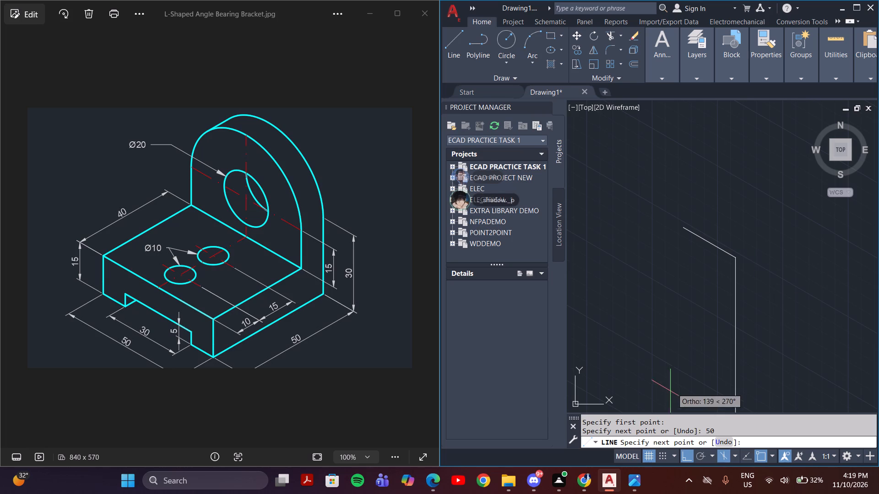
{"action": "key", "text": "Escape"}
{"action": "middle_click_drag", "start_coordinate": [697, 273], "coordinate": [635, 234]}
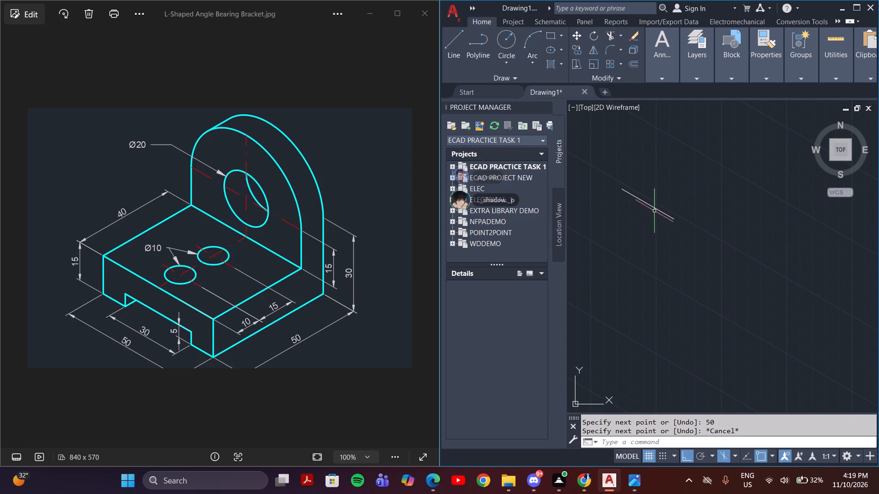
{"action": "left_click", "coordinate": [655, 209]}
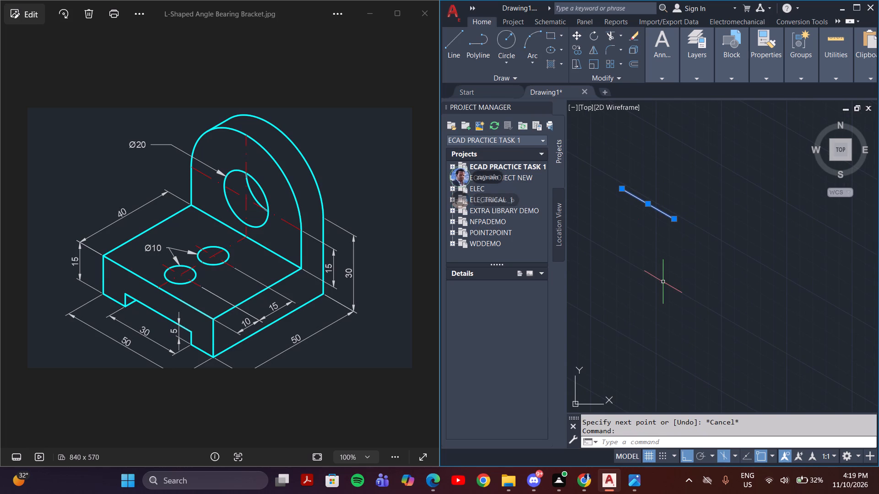
{"action": "key", "text": "Escape"}
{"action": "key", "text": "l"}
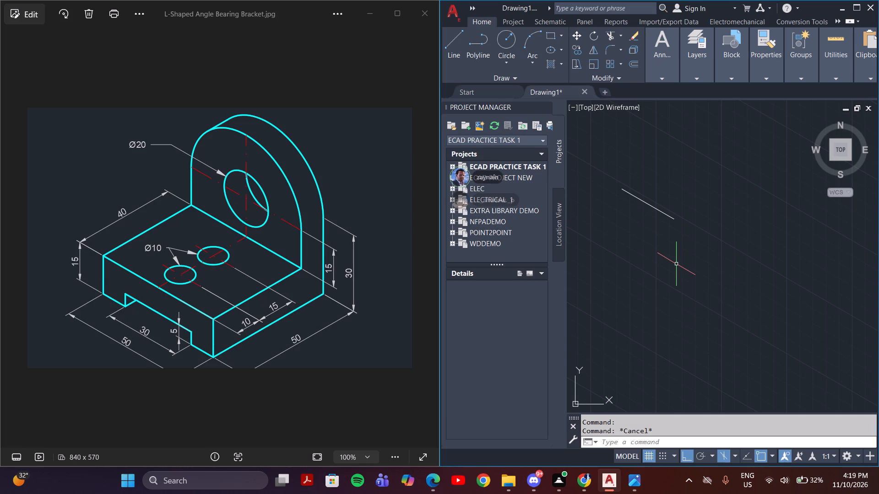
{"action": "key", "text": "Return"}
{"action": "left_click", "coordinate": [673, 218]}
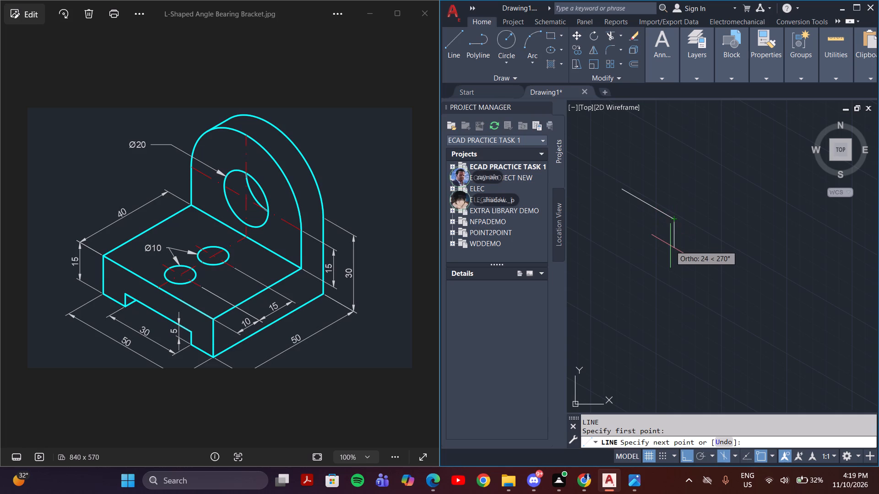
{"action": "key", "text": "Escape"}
From the 50 mm line's lower end, draw a 10 mm vertical line downward and continue at 150° for about 55 mm.
{"action": "key", "text": "l"}
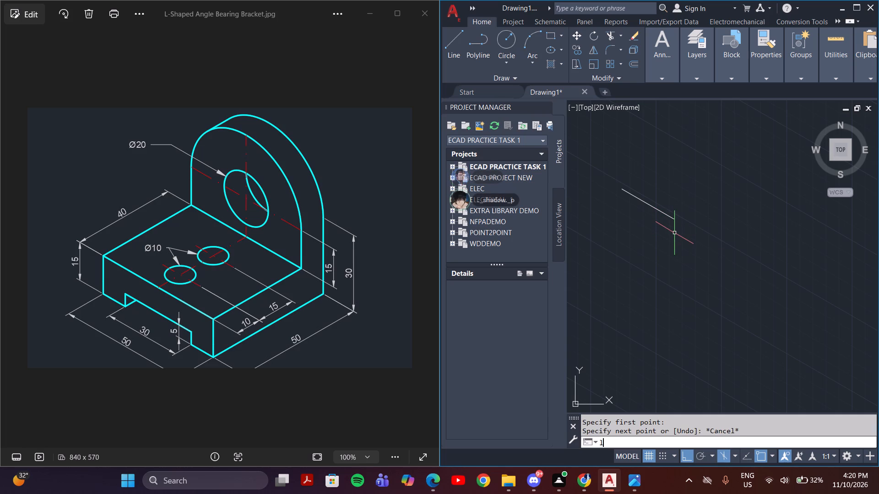
{"action": "key", "text": "Return"}
{"action": "left_click", "coordinate": [672, 220]}
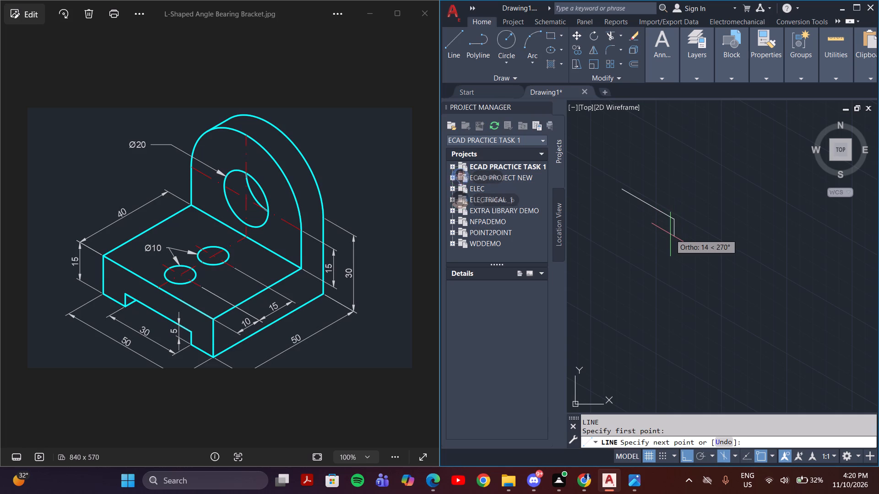
{"action": "key", "text": "1"}
{"action": "key", "text": "0"}
{"action": "key", "text": "Return"}
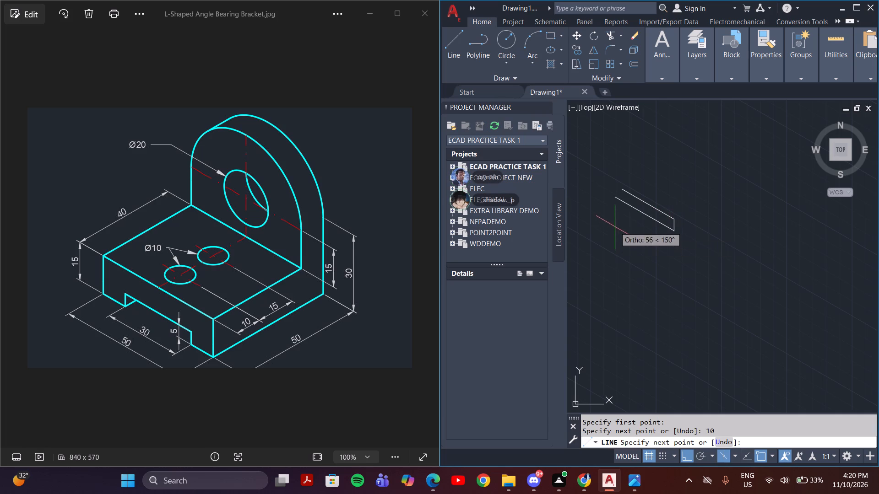
{"action": "scroll", "coordinate": [622, 191], "scroll_direction": "up", "scroll_amount": 3}
{"action": "left_click", "coordinate": [599, 215]}
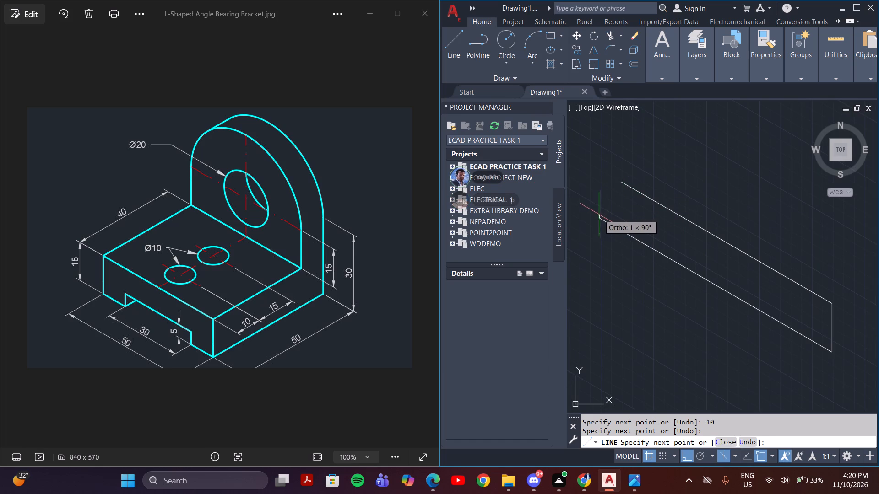
{"action": "key", "text": "space"}
Draw a vertical line down from the 50 mm line's upper end, extending past the lower parallel line.
{"action": "key", "text": "space"}
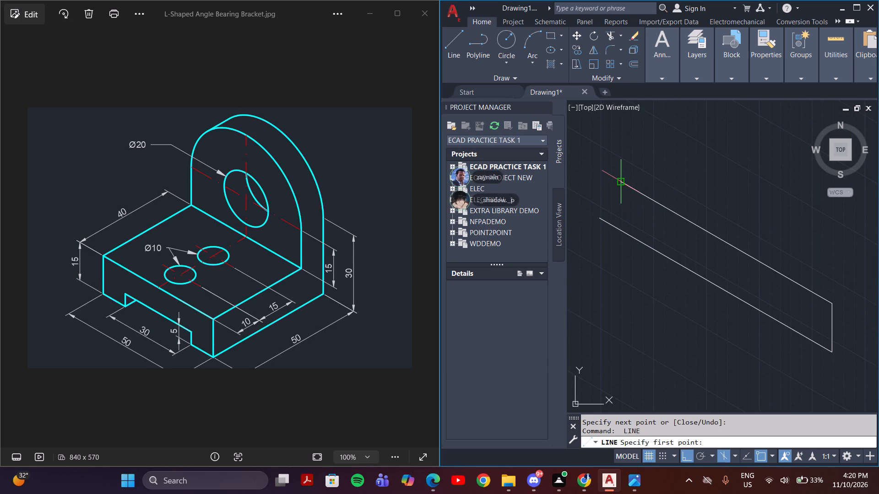
{"action": "left_click", "coordinate": [619, 182]}
{"action": "left_click", "coordinate": [588, 282]}
{"action": "key", "text": "Escape"}
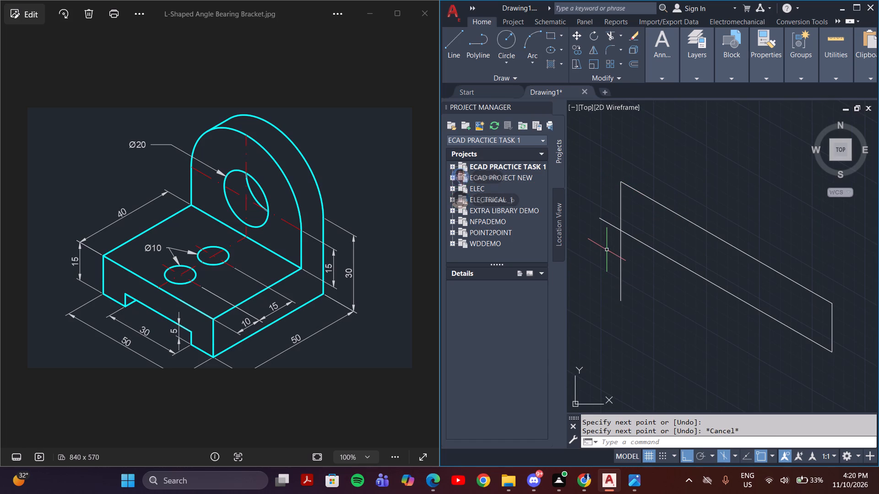
Trim the overhanging ends of the vertical line and the lower parallel line where they cross at the left face's outer lower corner.
{"action": "type", "text": "tr"}
{"action": "key", "text": "Return"}
{"action": "left_click_drag", "start_coordinate": [626, 275], "coordinate": [605, 233]}
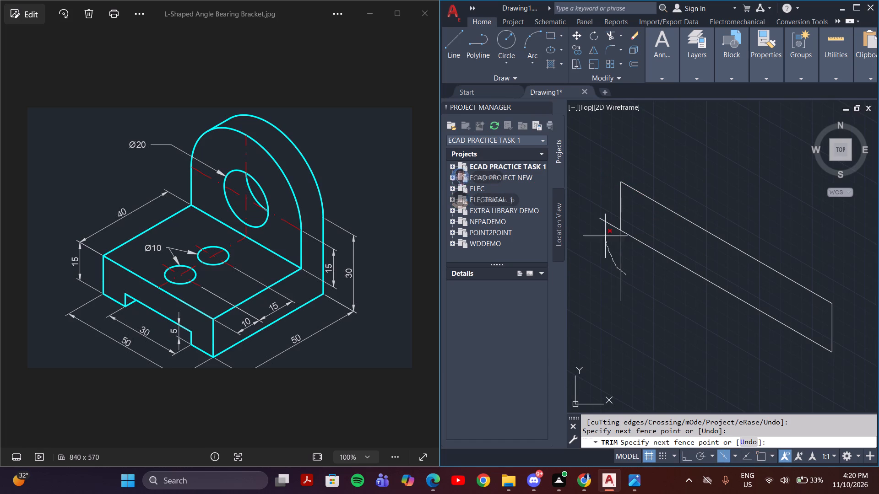
{"action": "left_click_drag", "start_coordinate": [605, 233], "coordinate": [607, 212]}
{"action": "scroll", "coordinate": [607, 215], "scroll_direction": "down", "scroll_amount": 1}
{"action": "scroll", "coordinate": [652, 306], "scroll_direction": "down", "scroll_amount": 2}
{"action": "middle_click_drag", "start_coordinate": [652, 307], "coordinate": [643, 323]}
{"action": "key", "text": "Escape"}
On the right isoplane, draw a 50 mm line at 30° from the front upper corner and continue vertically downward from its end.
{"action": "key", "text": "l"}
{"action": "key", "text": "Return"}
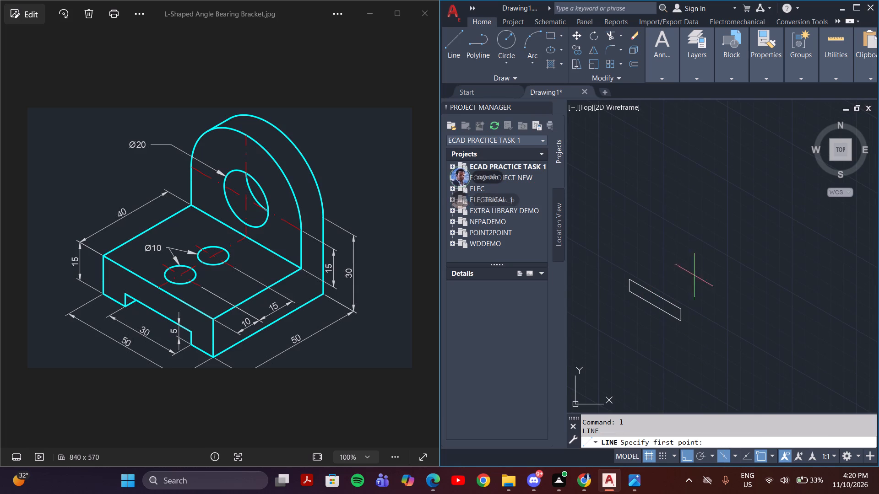
{"action": "key", "text": "F5"}
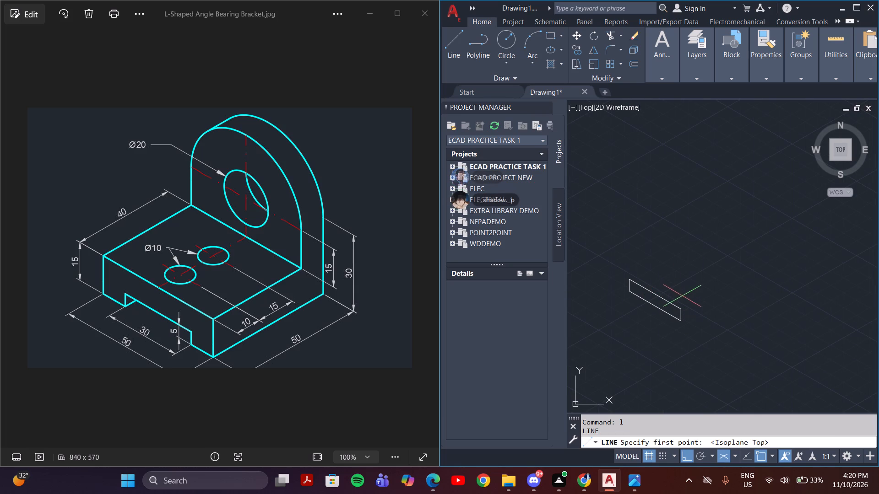
{"action": "key", "text": "F4"}
{"action": "key", "text": "F5"}
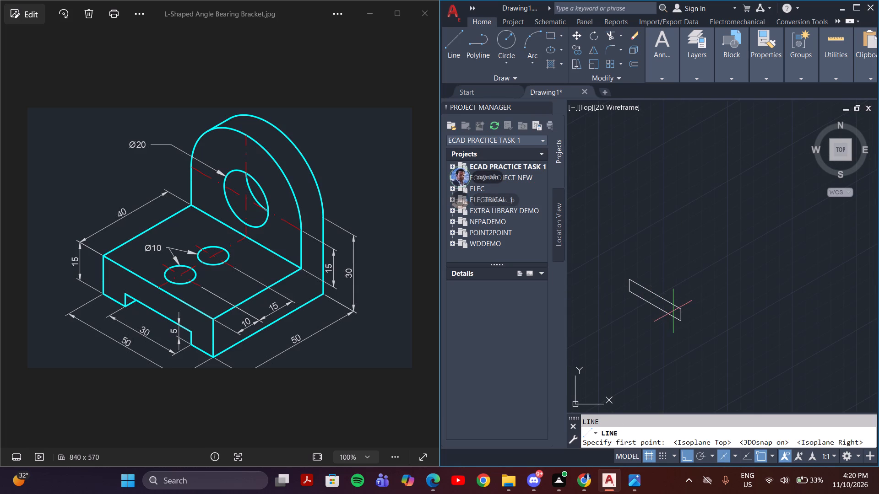
{"action": "left_click", "coordinate": [681, 310]}
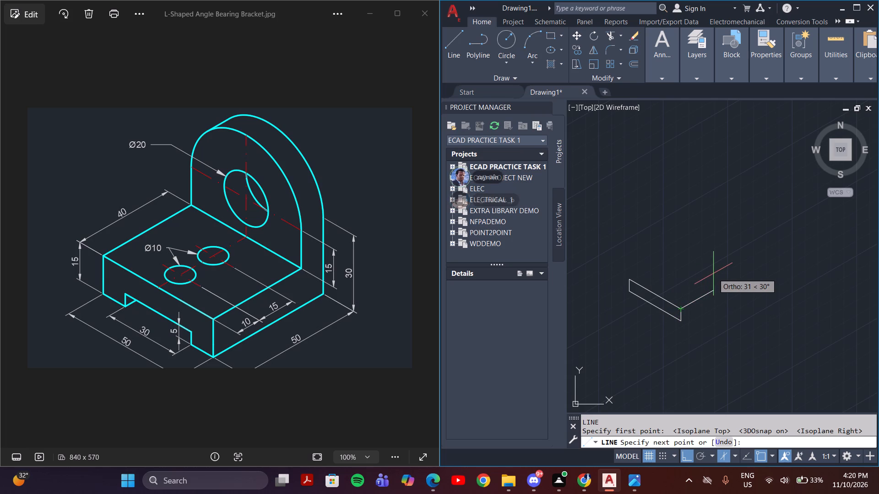
{"action": "type", "text": "50"}
{"action": "key", "text": "Return"}
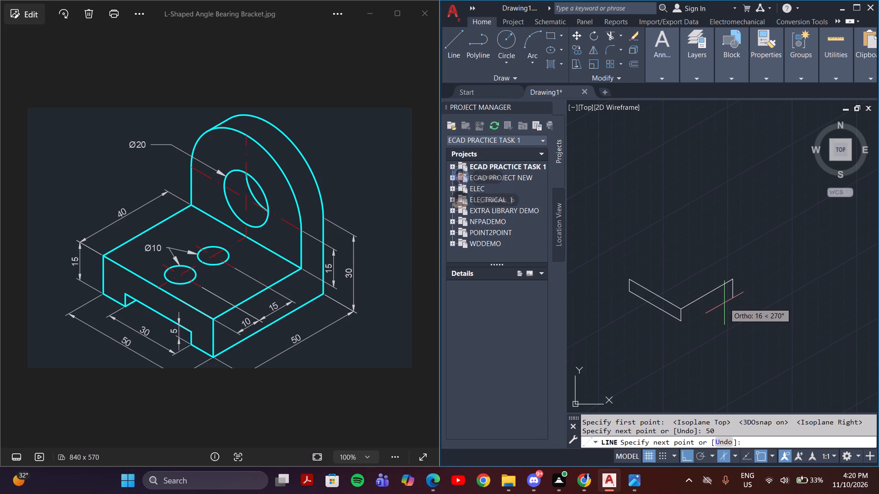
{"action": "left_click", "coordinate": [725, 310]}
{"action": "key", "text": "space"}
Draw a 30° line from the front lower corner parallel to the right face's upper edge, extending past the outer vertical line.
{"action": "key", "text": "space"}
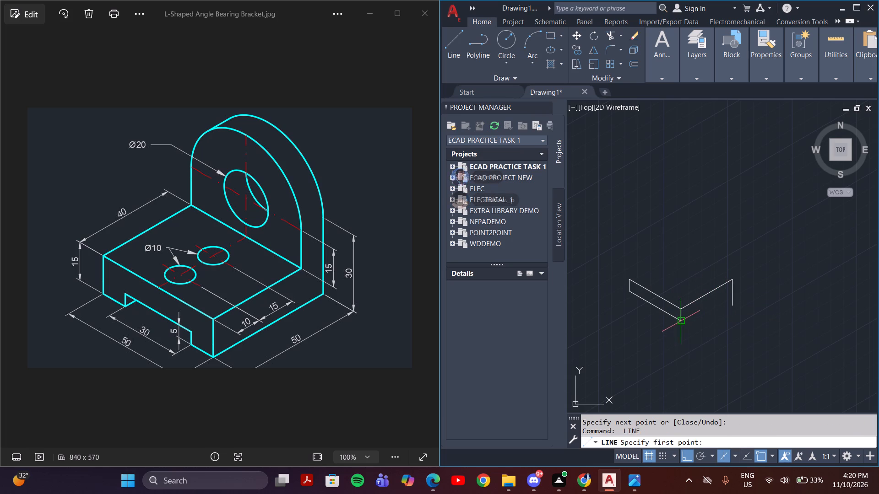
{"action": "left_click", "coordinate": [682, 322]}
{"action": "left_click", "coordinate": [744, 298]}
{"action": "key", "text": "Escape"}
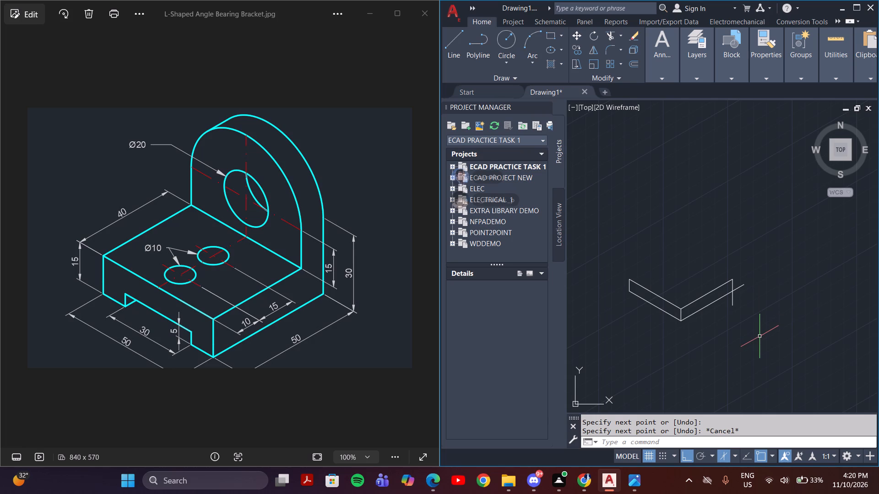
Trim the overhanging ends of the vertical and lower lines where they cross at the right face's outer lower corner.
{"action": "key", "text": "t"}
{"action": "key", "text": "r"}
{"action": "key", "text": "Return"}
{"action": "scroll", "coordinate": [680, 292], "scroll_direction": "up", "scroll_amount": 3}
{"action": "middle_click_drag", "start_coordinate": [759, 311], "coordinate": [610, 273]}
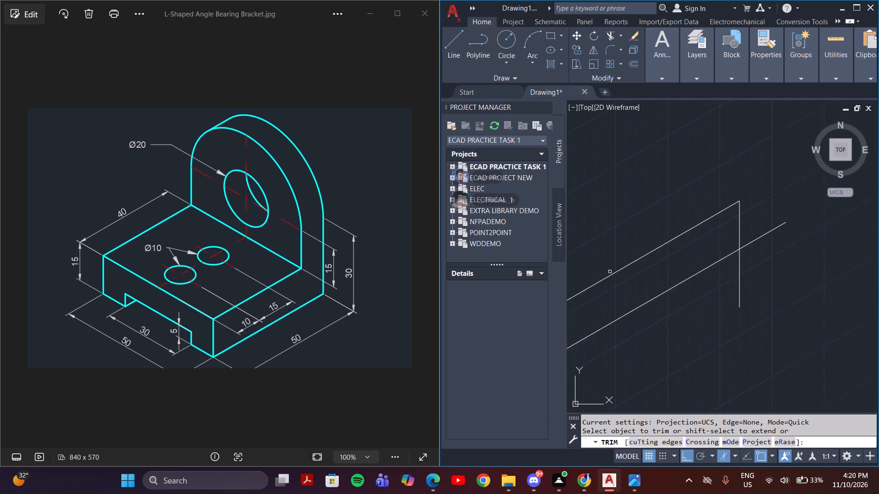
{"action": "scroll", "coordinate": [625, 267], "scroll_direction": "down", "scroll_amount": 2}
{"action": "left_click_drag", "start_coordinate": [686, 247], "coordinate": [668, 274]}
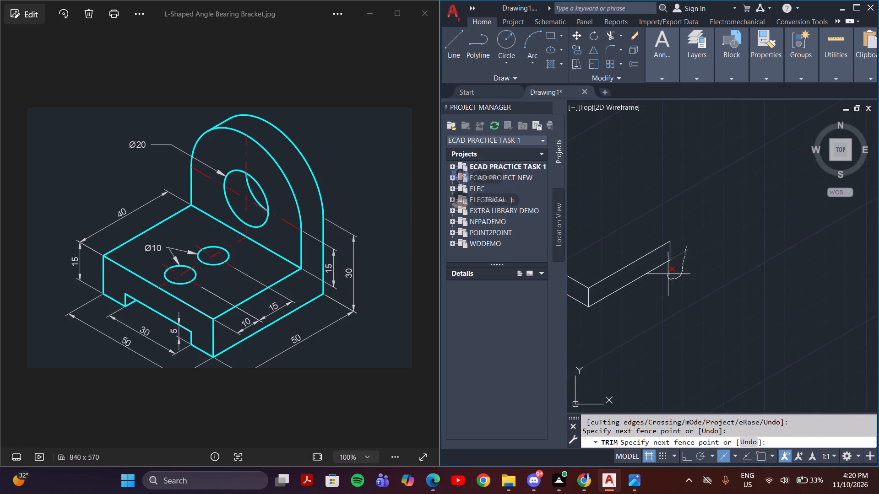
{"action": "left_click_drag", "start_coordinate": [668, 274], "coordinate": [672, 269]}
{"action": "scroll", "coordinate": [672, 268], "scroll_direction": "down", "scroll_amount": 2}
{"action": "middle_click_drag", "start_coordinate": [643, 316], "coordinate": [653, 318]}
{"action": "key", "text": "Escape"}
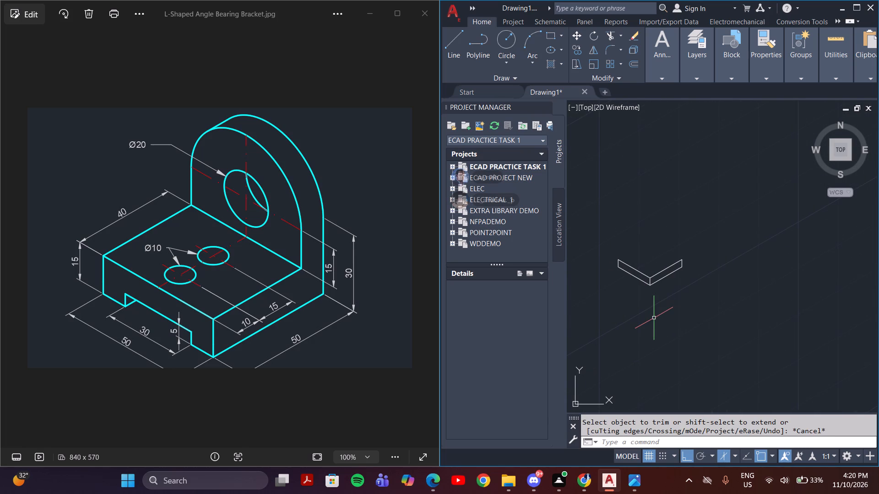
Start a line on the left isoplane at the right face's outer vertical edge.
{"action": "key", "text": "l"}
{"action": "key", "text": "Return"}
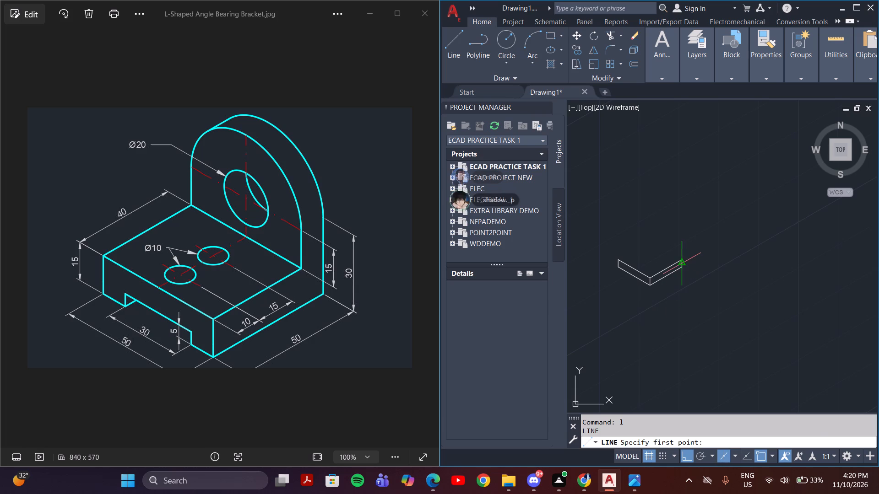
{"action": "key", "text": "F5"}
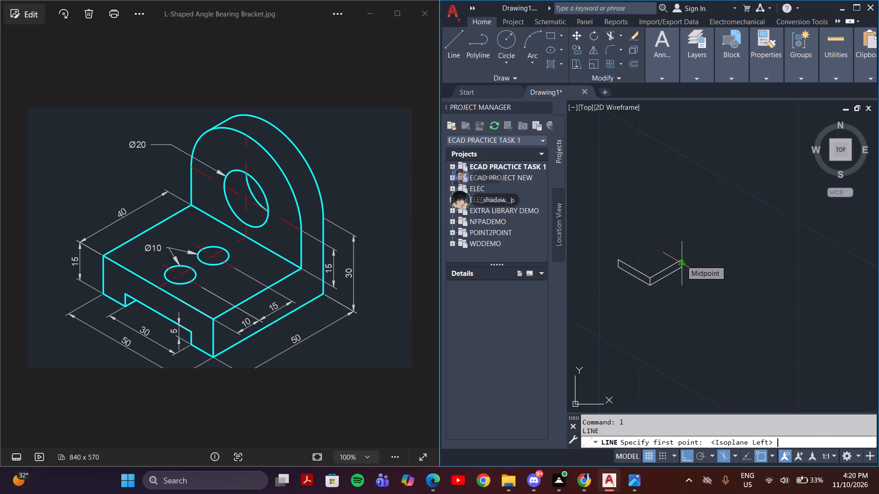
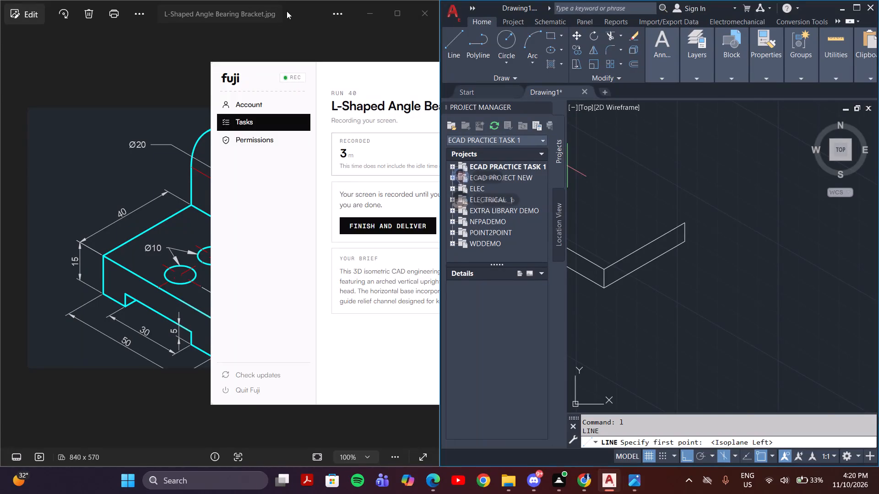
On the top isoplane, draw a line at 150° from the right face's outer upper corner, running past the block's back corner.
{"action": "middle_click_drag", "start_coordinate": [749, 268], "coordinate": [732, 298]}
{"action": "scroll", "coordinate": [732, 298], "scroll_direction": "down", "scroll_amount": 1}
{"action": "middle_click_drag", "start_coordinate": [732, 275], "coordinate": [725, 316]}
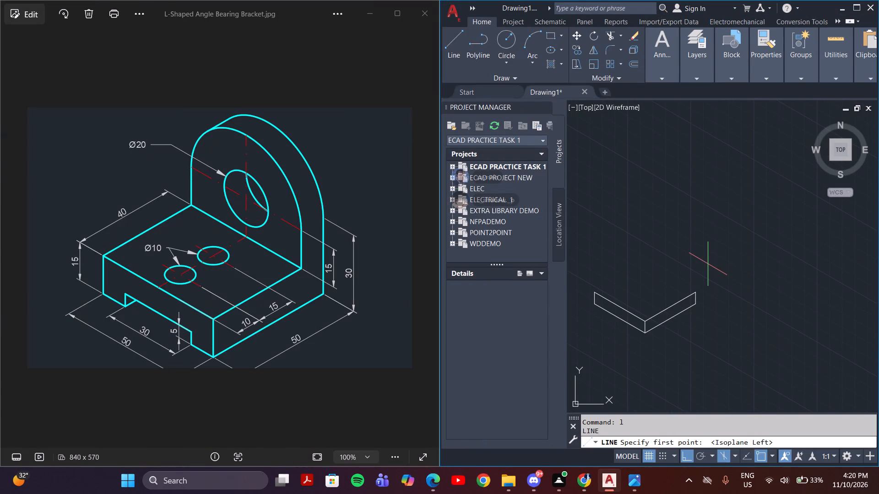
{"action": "key", "text": "F8"}
{"action": "key", "text": "F8"}
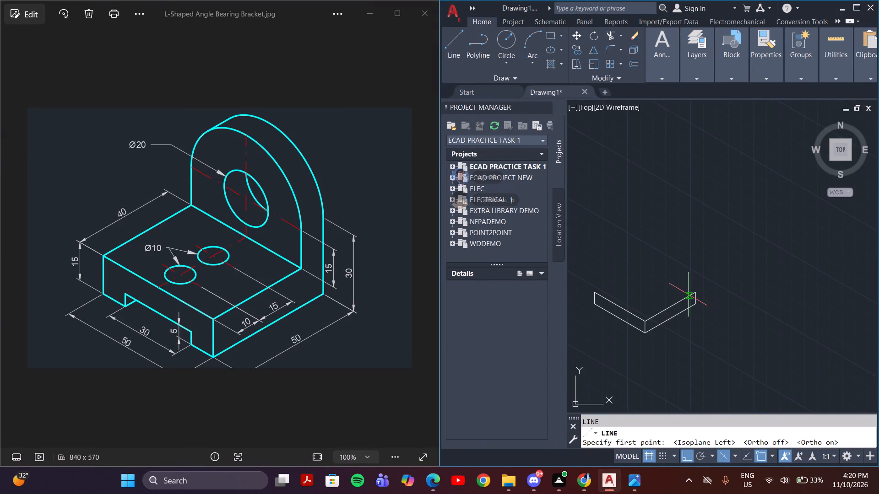
{"action": "key", "text": "F8"}
{"action": "key", "text": "F7"}
{"action": "key", "text": "F7"}
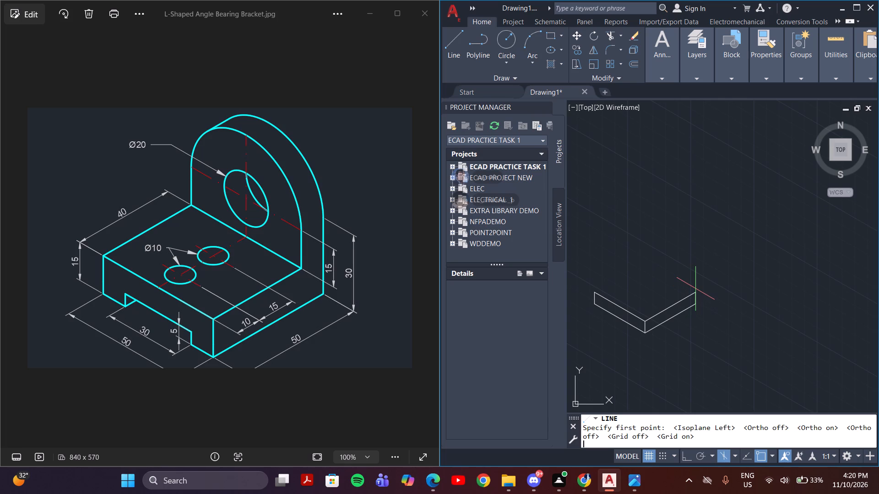
{"action": "key", "text": "F8"}
{"action": "key", "text": "F8"}
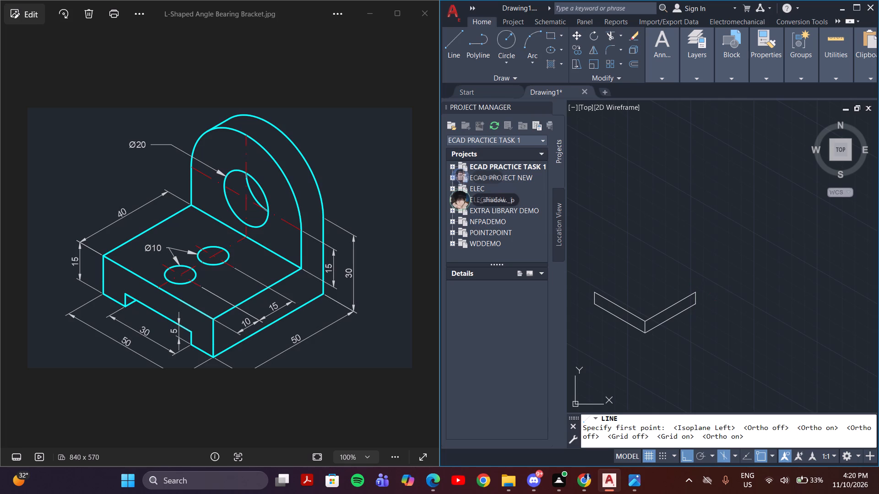
{"action": "key", "text": "F5"}
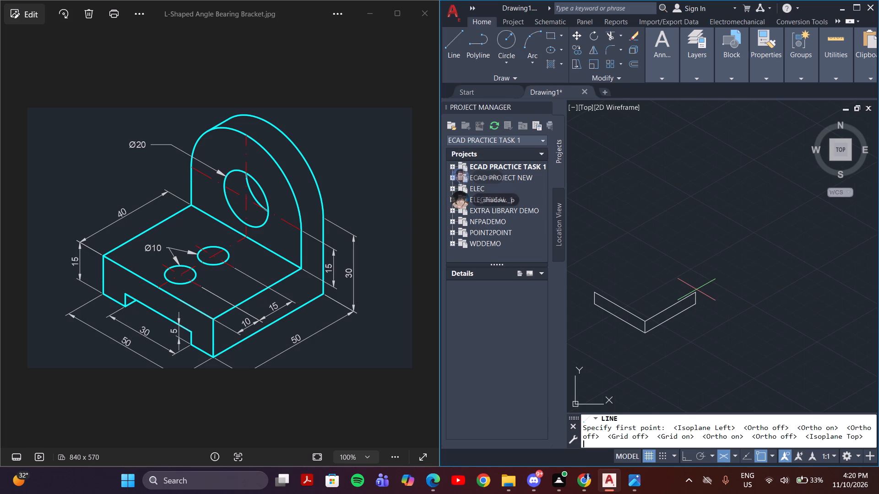
{"action": "left_click", "coordinate": [695, 293]}
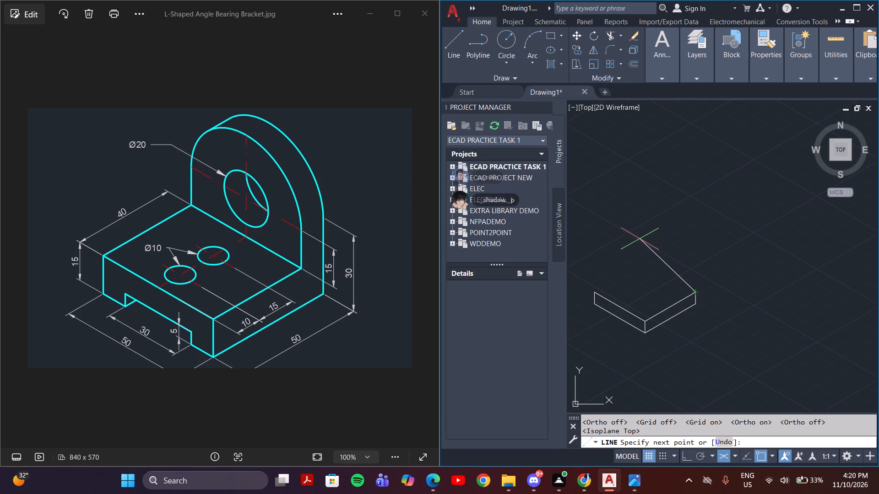
{"action": "key", "text": "F5"}
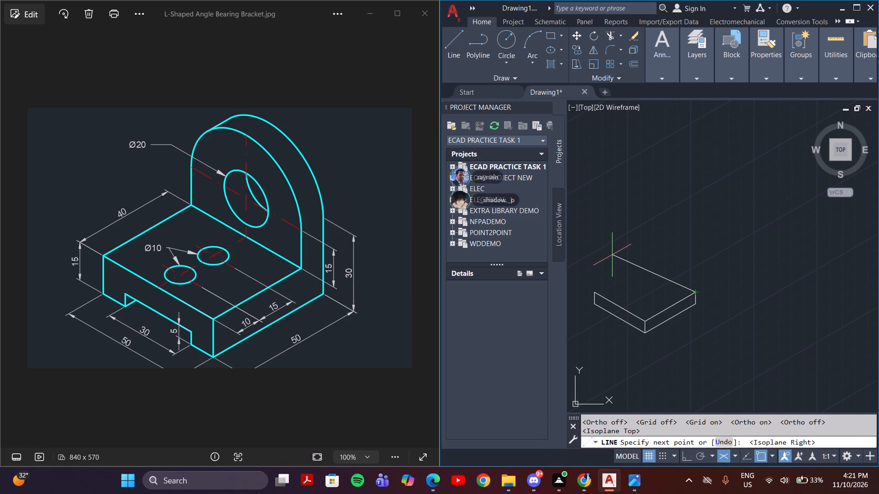
{"action": "key", "text": "F5"}
{"action": "key", "text": "F5"}
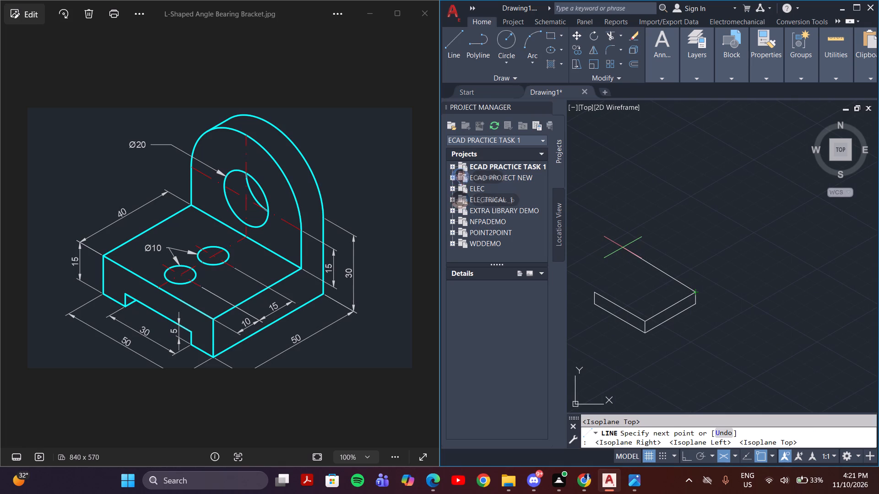
{"action": "key", "text": "F8"}
{"action": "left_click", "coordinate": [613, 245]}
{"action": "key", "text": "Escape"}
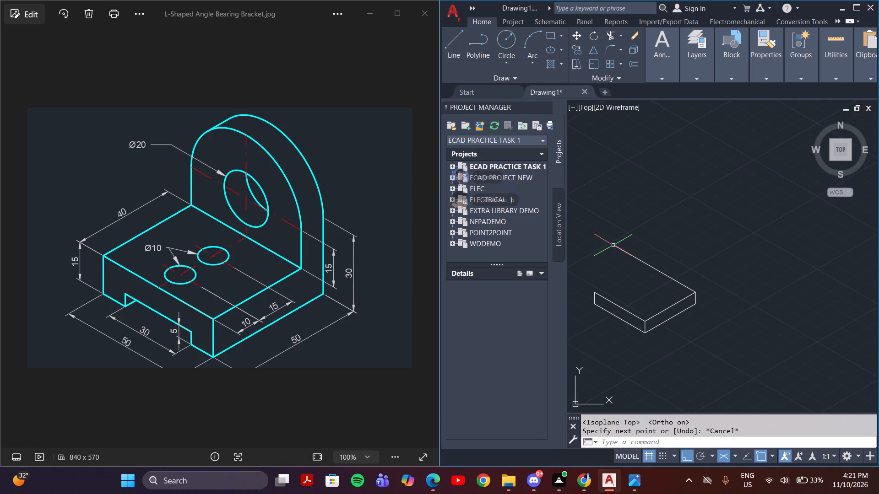
Draw a 30° line from the left face's outer upper corner so that it crosses the other back edge line.
{"action": "key", "text": "space"}
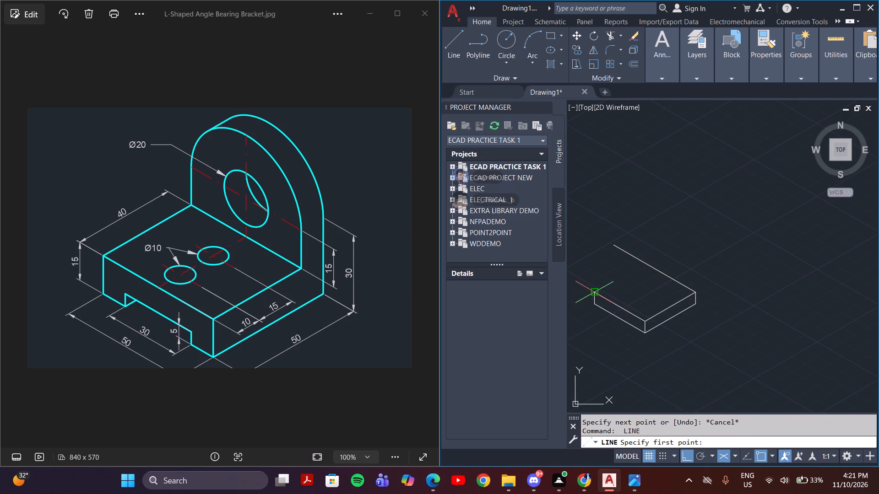
{"action": "left_click", "coordinate": [594, 291]}
{"action": "left_click", "coordinate": [662, 236]}
{"action": "key", "text": "Escape"}
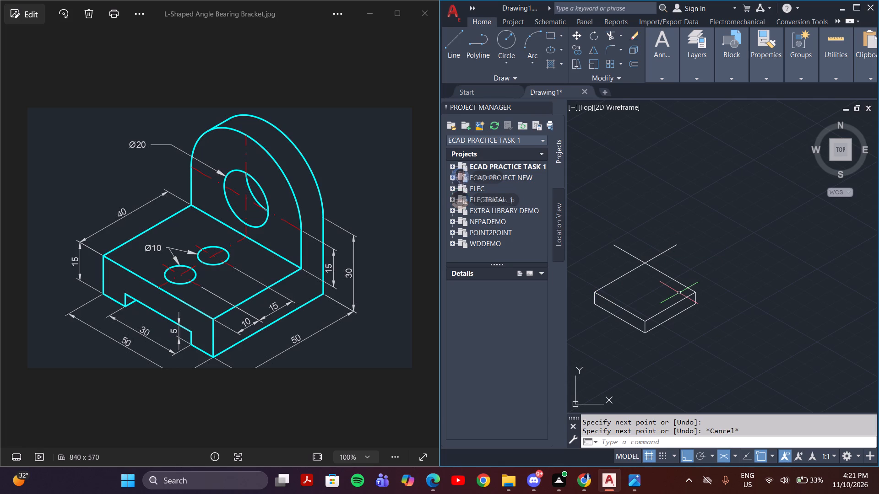
Trim the overhanging ends of the two back edge lines beyond their crossing at the top face's back corner.
{"action": "type", "text": "tr"}
{"action": "key", "text": "Return"}
{"action": "left_click_drag", "start_coordinate": [620, 260], "coordinate": [641, 254]}
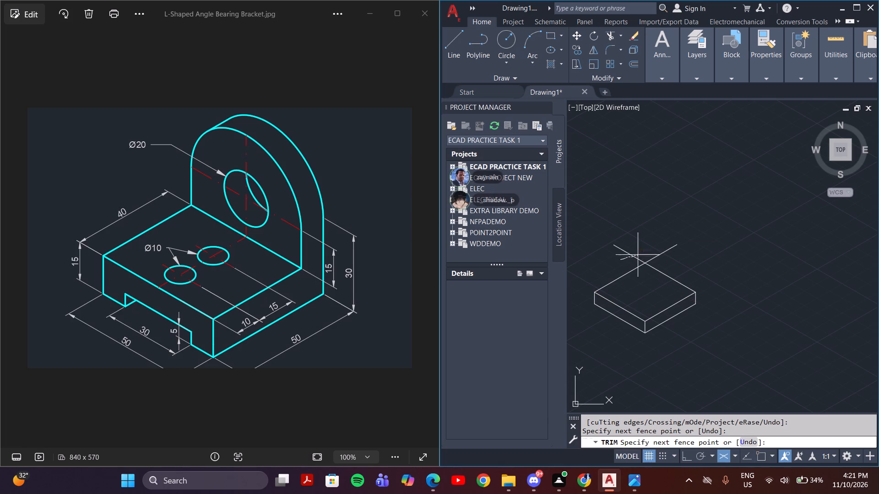
{"action": "left_click_drag", "start_coordinate": [641, 254], "coordinate": [661, 259]}
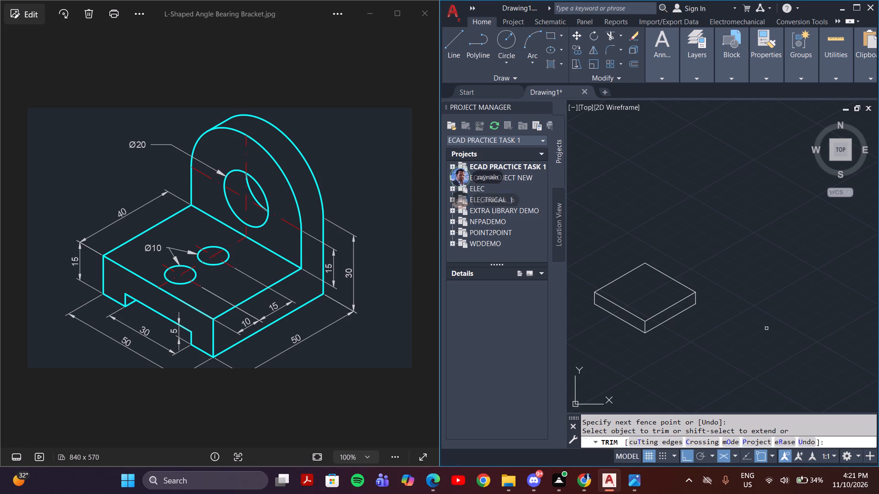
{"action": "key", "text": "Escape"}
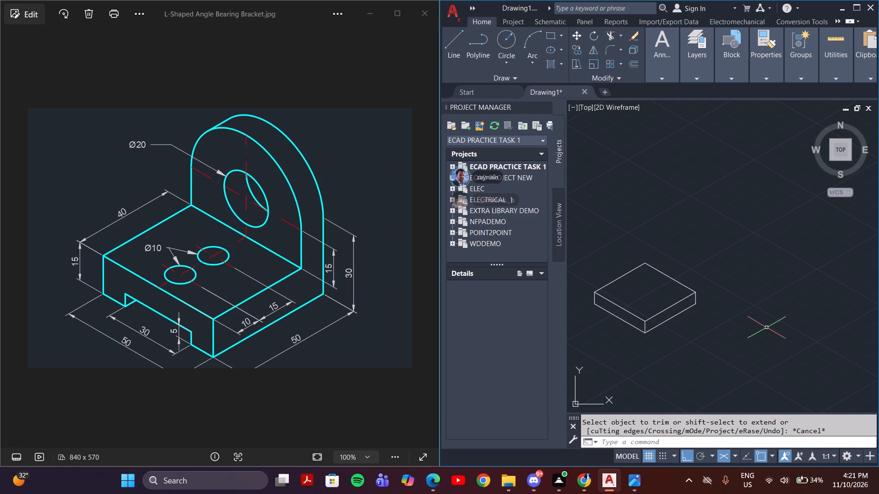
On the left isoplane, draw a 15 mm vertical line upward from the right face's outer upper corner.
{"action": "key", "text": "l"}
{"action": "key", "text": "Return"}
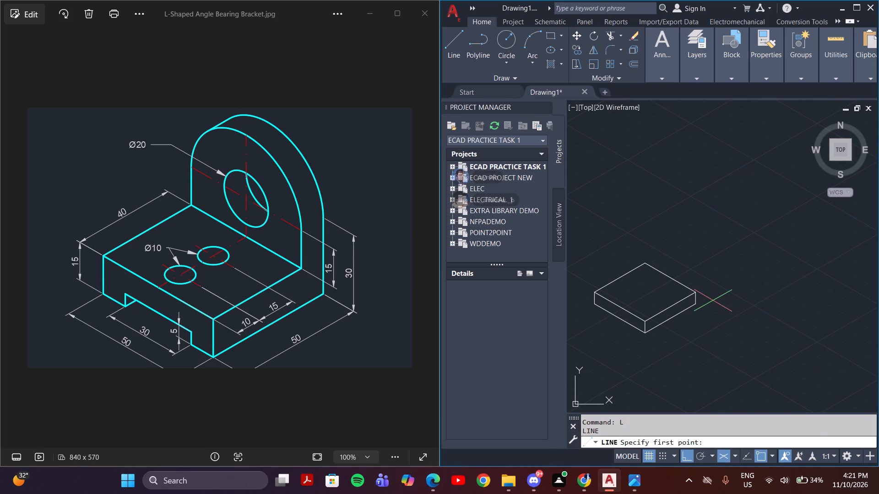
{"action": "key", "text": "F8"}
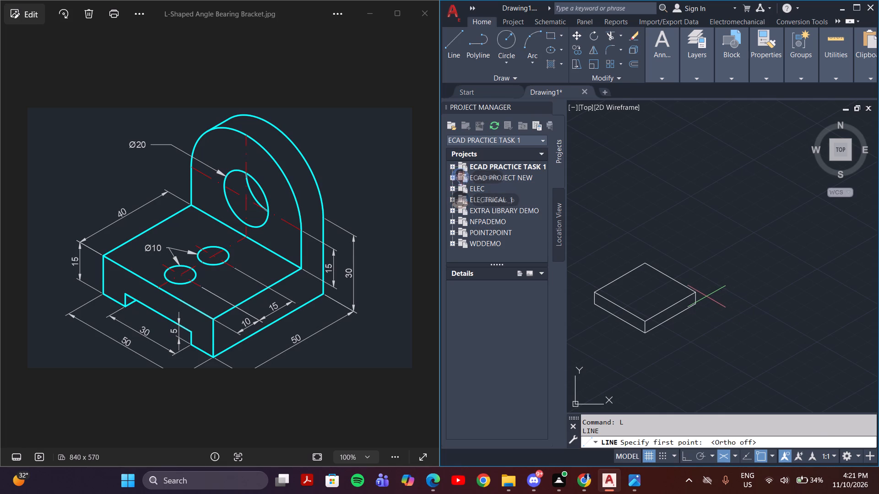
{"action": "key", "text": "F5"}
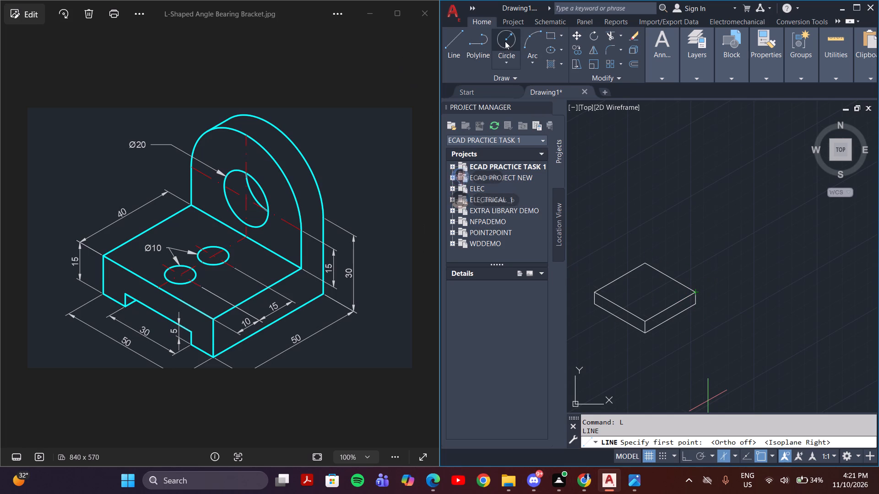
{"action": "left_click", "coordinate": [695, 292]}
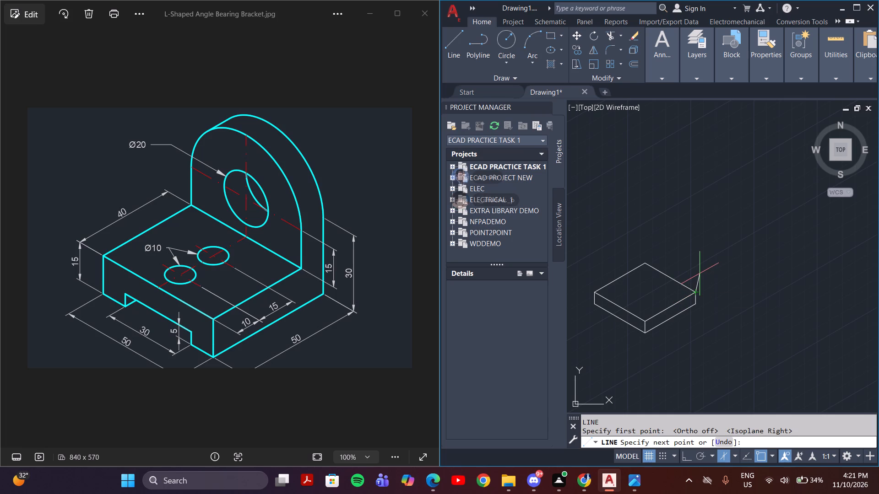
{"action": "key", "text": "F5"}
{"action": "key", "text": "F8"}
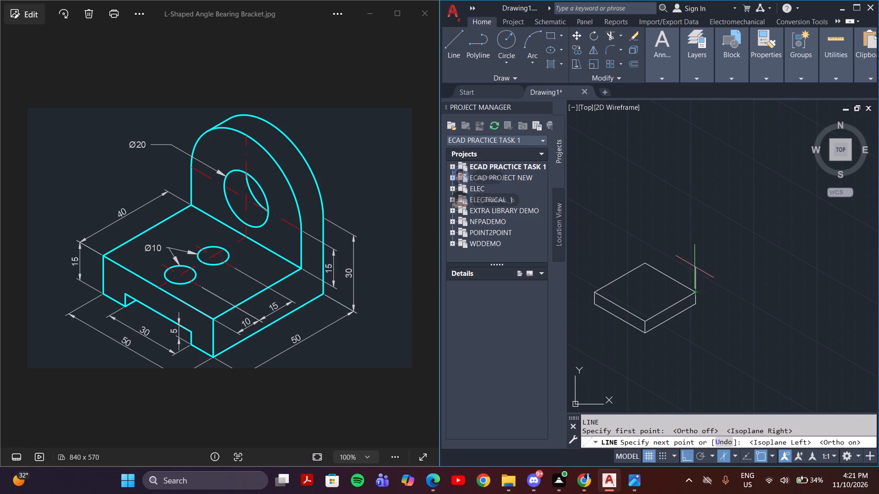
{"action": "type", "text": "15"}
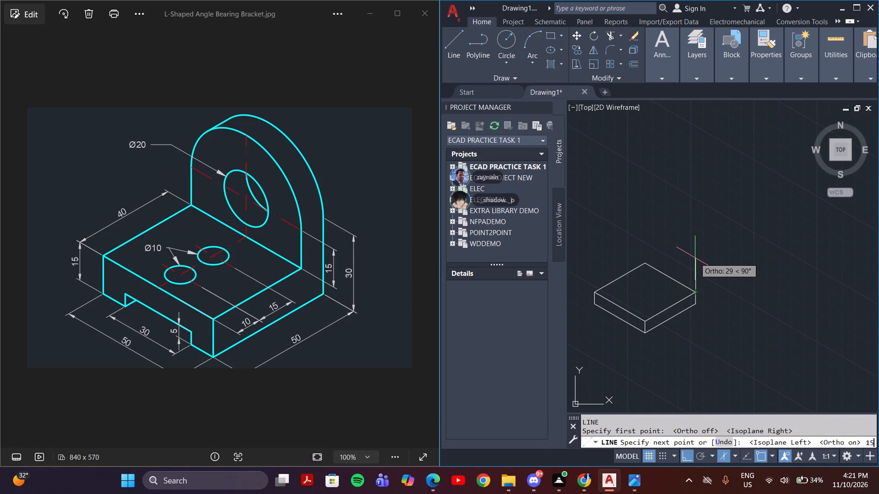
{"action": "key", "text": "Return"}
{"action": "key", "text": "Escape"}
Copy the 15 mm vertical line from its lower endpoint to the top face's back corner.
{"action": "left_click", "coordinate": [695, 282]}
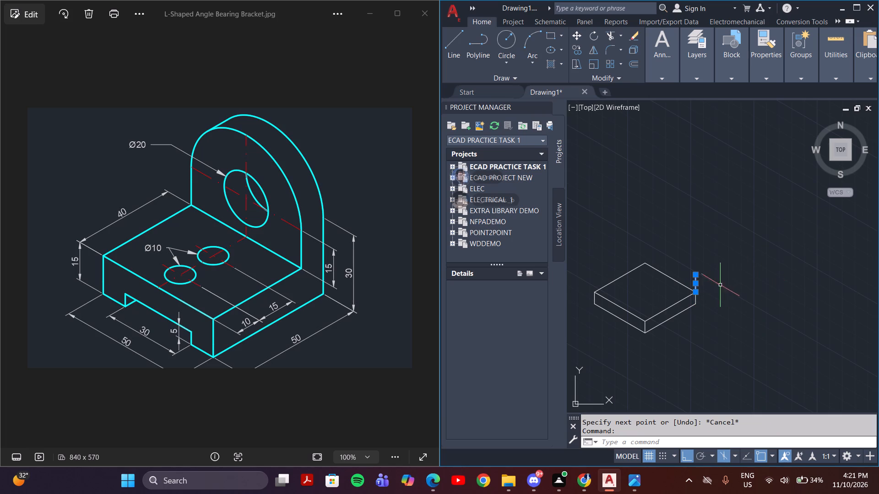
{"action": "scroll", "coordinate": [661, 281], "scroll_direction": "up", "scroll_amount": 2}
{"action": "middle_click_drag", "start_coordinate": [686, 267], "coordinate": [704, 228]}
{"action": "scroll", "coordinate": [704, 228], "scroll_direction": "down", "scroll_amount": 2}
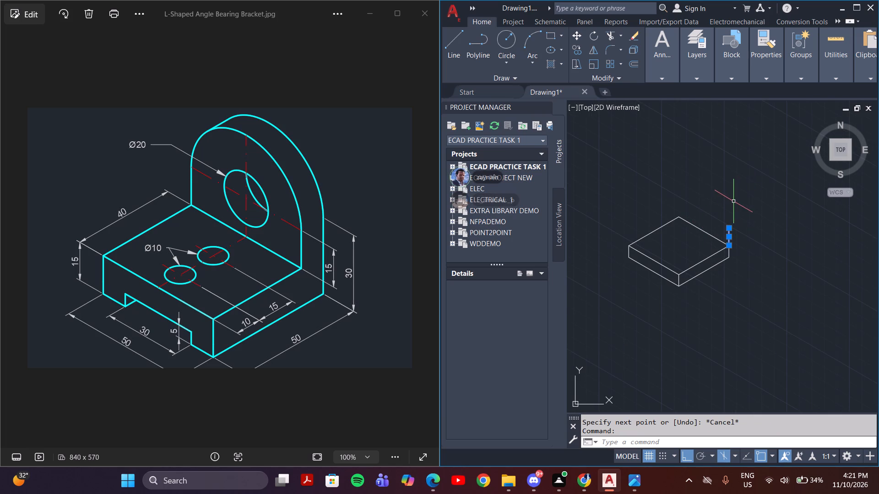
{"action": "scroll", "coordinate": [735, 238], "scroll_direction": "up", "scroll_amount": 3}
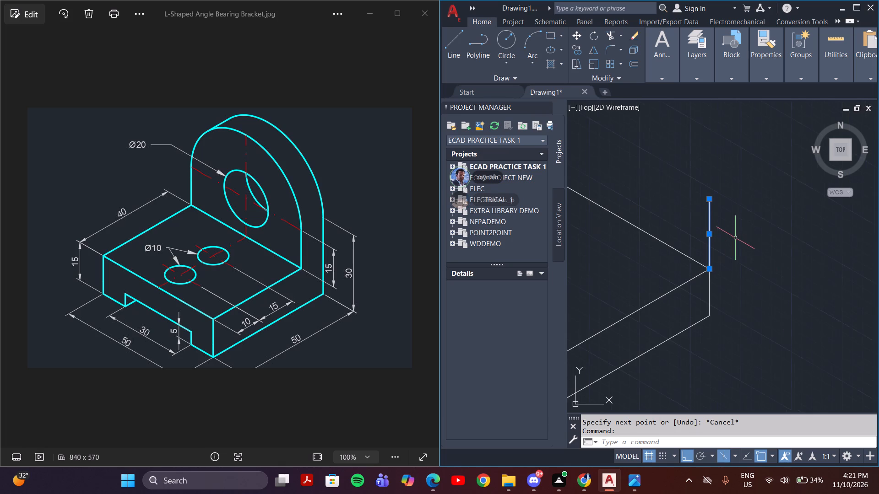
{"action": "middle_click_drag", "start_coordinate": [735, 238], "coordinate": [779, 224]}
{"action": "scroll", "coordinate": [778, 224], "scroll_direction": "down", "scroll_amount": 2}
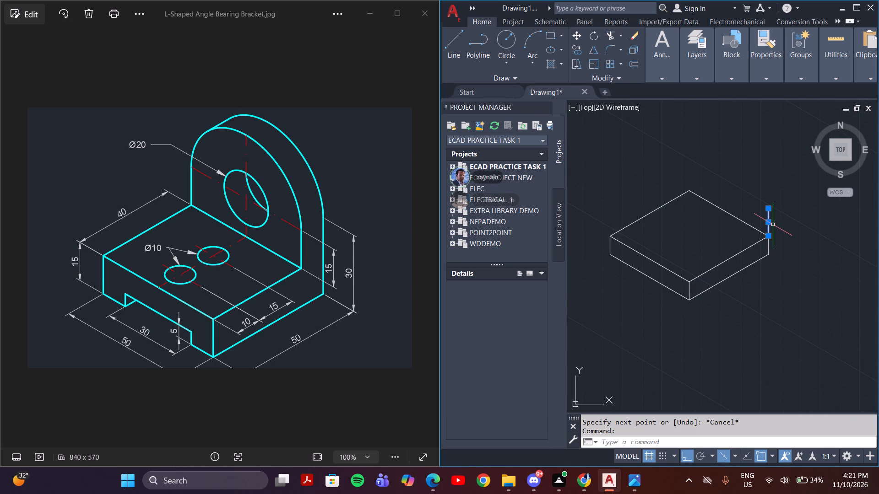
{"action": "scroll", "coordinate": [772, 219], "scroll_direction": "up", "scroll_amount": 1}
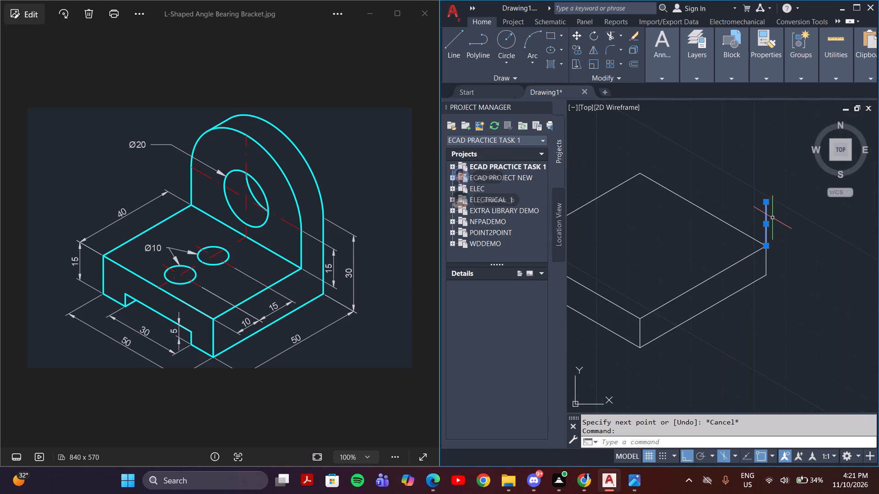
{"action": "type", "text": "co"}
{"action": "key", "text": "Return"}
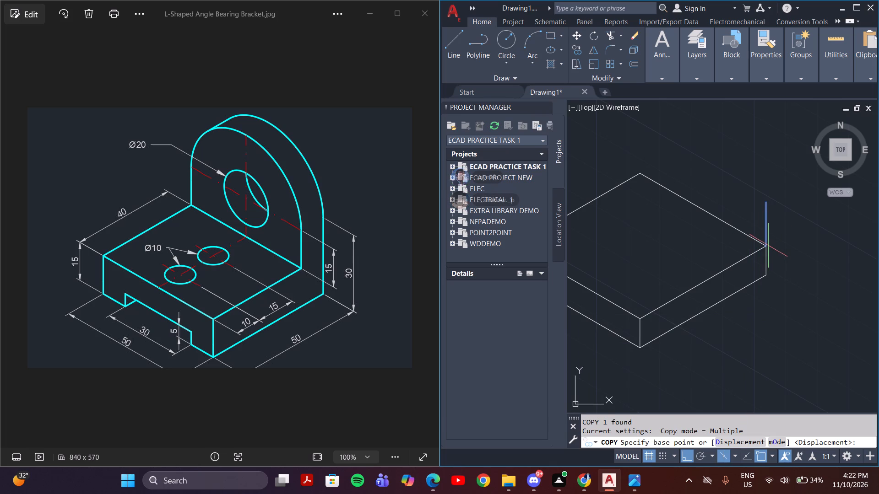
{"action": "left_click", "coordinate": [764, 247]}
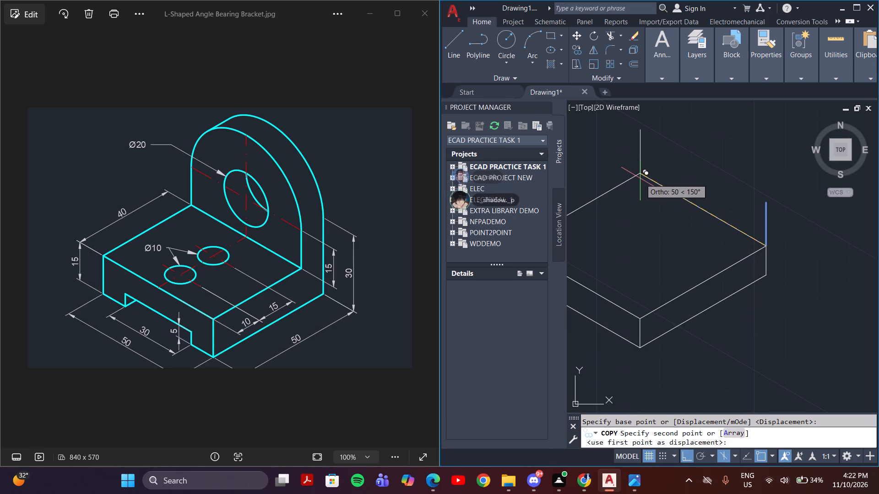
{"action": "left_click", "coordinate": [638, 172]}
{"action": "key", "text": "Escape"}
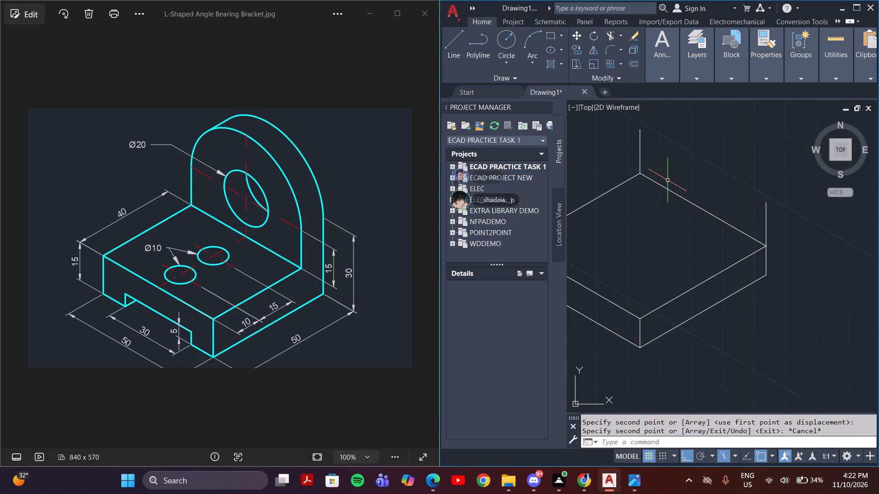
Draw a line joining the upper ends of the two 15 mm vertical lines to close the upright's back face.
{"action": "middle_click_drag", "start_coordinate": [676, 170], "coordinate": [678, 226]}
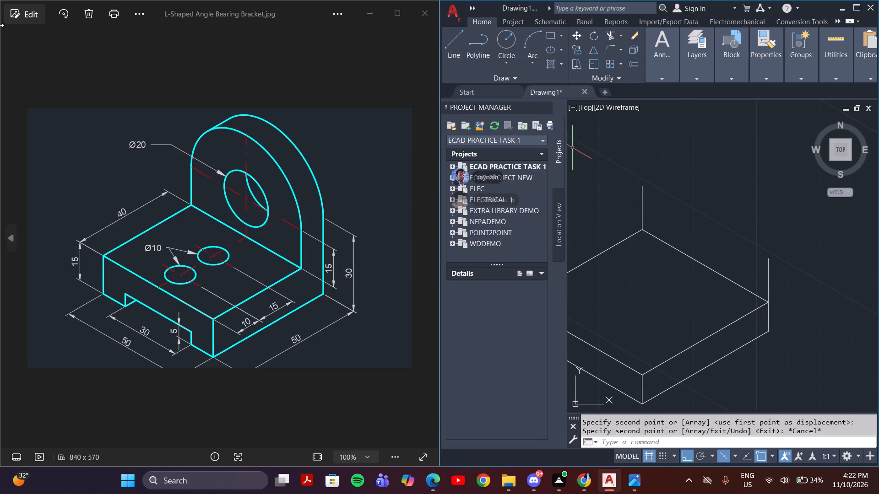
{"action": "key", "text": "l"}
{"action": "key", "text": "Return"}
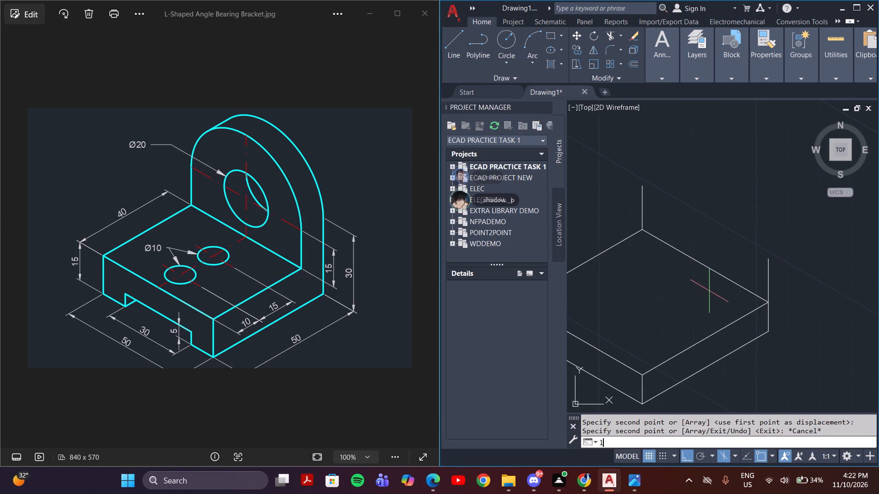
{"action": "left_click", "coordinate": [769, 259]}
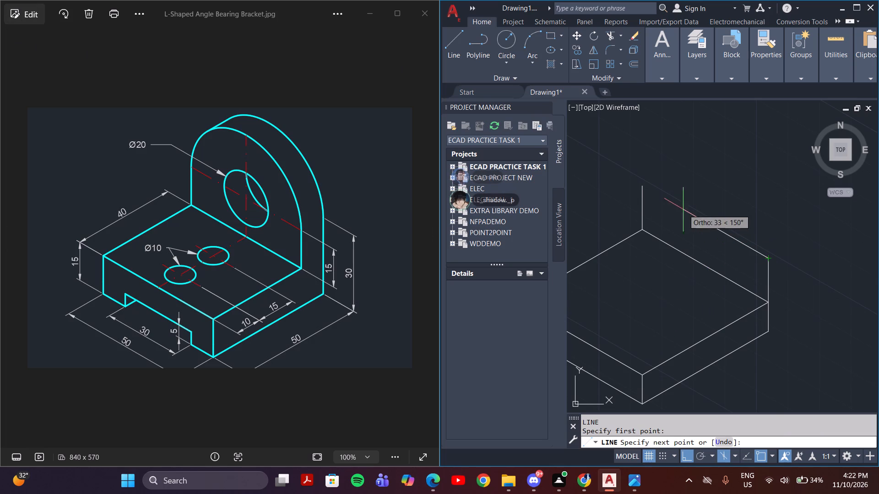
{"action": "left_click", "coordinate": [642, 186]}
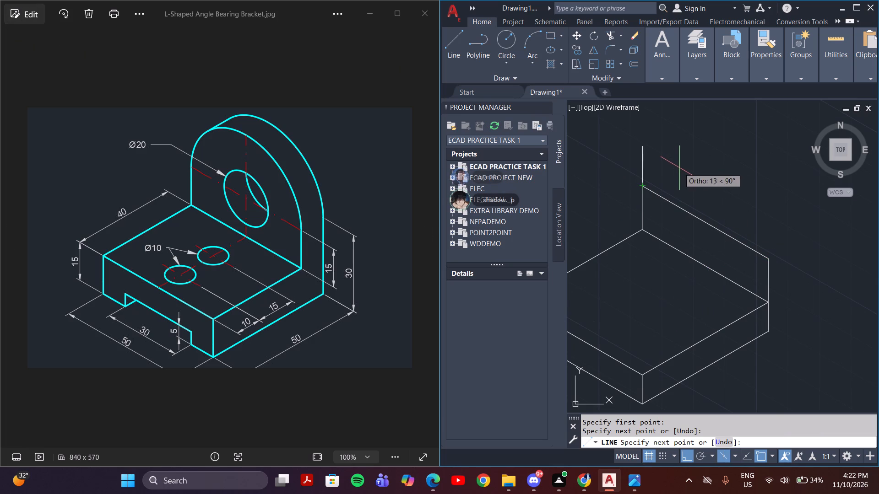
{"action": "key", "text": "Escape"}
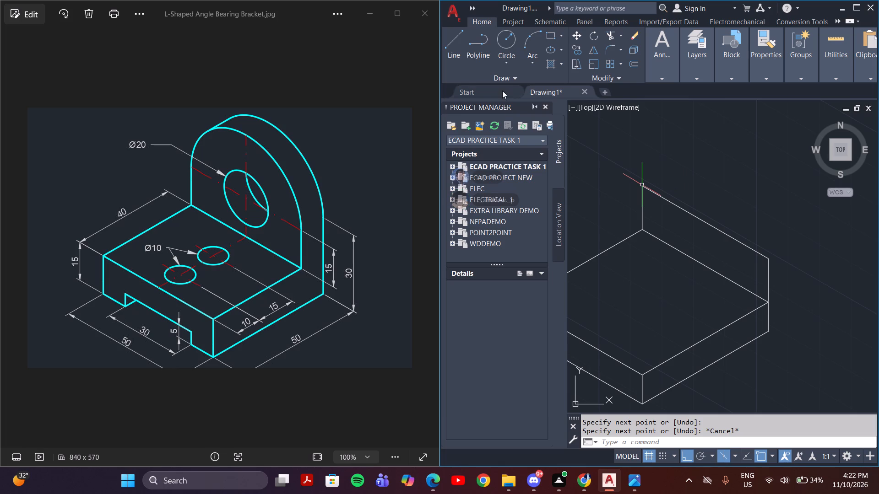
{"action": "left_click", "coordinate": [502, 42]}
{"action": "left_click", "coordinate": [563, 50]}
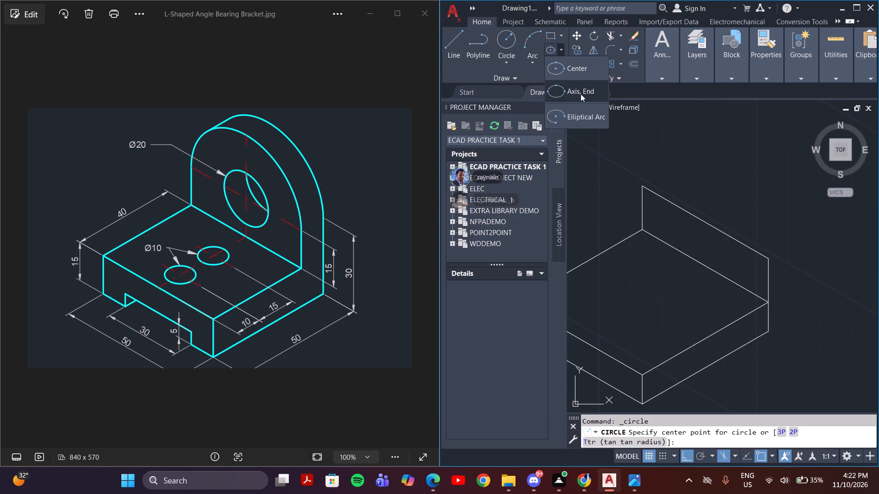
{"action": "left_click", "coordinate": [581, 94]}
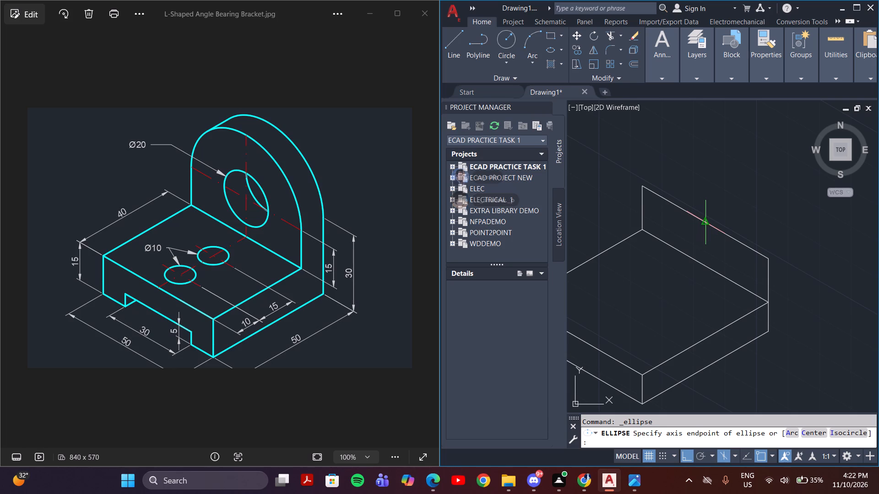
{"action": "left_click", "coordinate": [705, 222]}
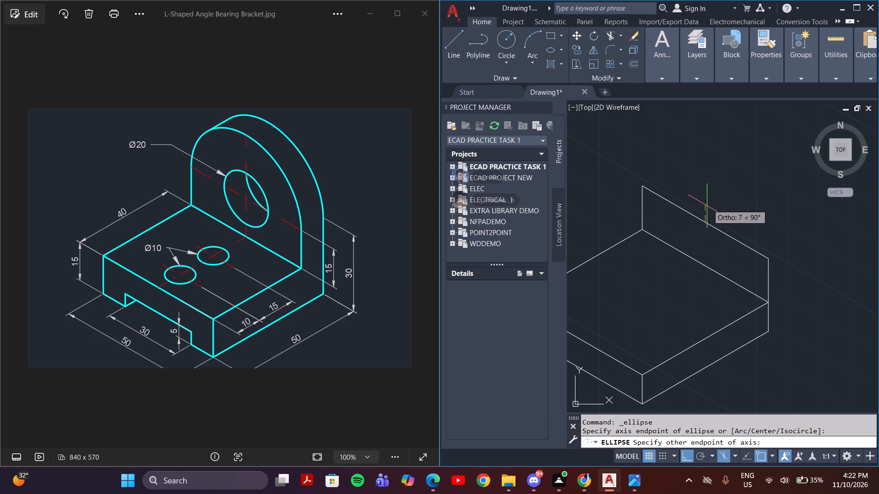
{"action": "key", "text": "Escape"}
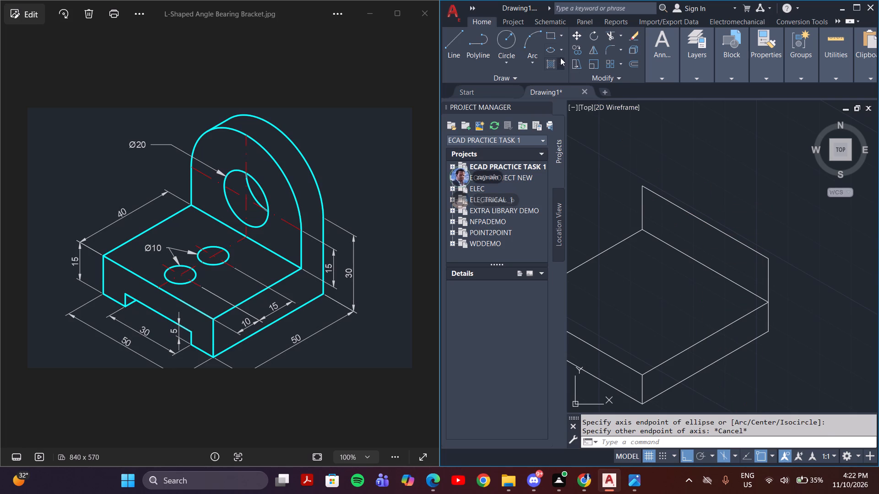
Draw a 20 mm diameter isocircle centred on the midpoint of the upright's upper closing line.
{"action": "left_click", "coordinate": [560, 51]}
{"action": "left_click", "coordinate": [572, 94]}
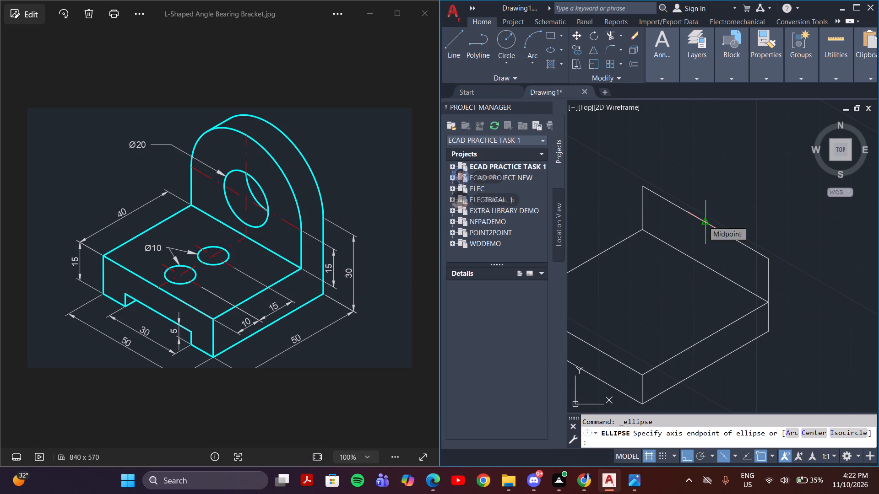
{"action": "left_click", "coordinate": [849, 433]}
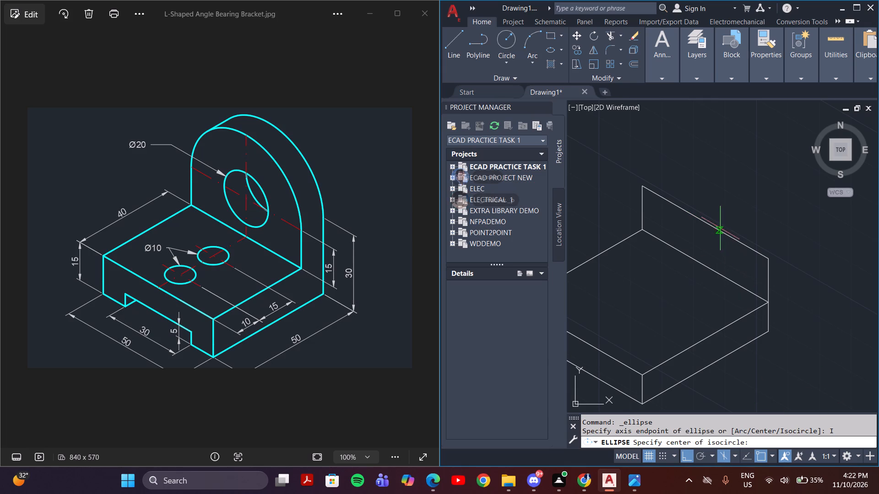
{"action": "left_click", "coordinate": [702, 220]}
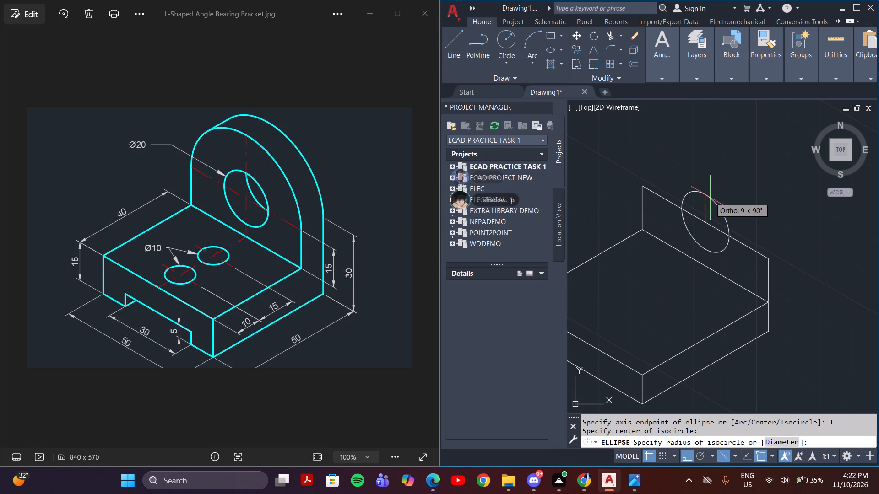
{"action": "key", "text": "d"}
{"action": "key", "text": "Return"}
{"action": "type", "text": "20"}
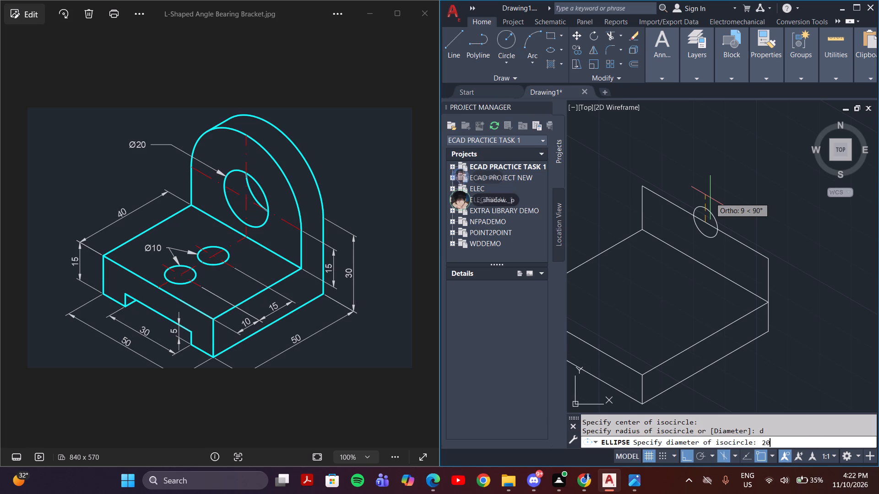
{"action": "key", "text": "Return"}
{"action": "key", "text": "Escape"}
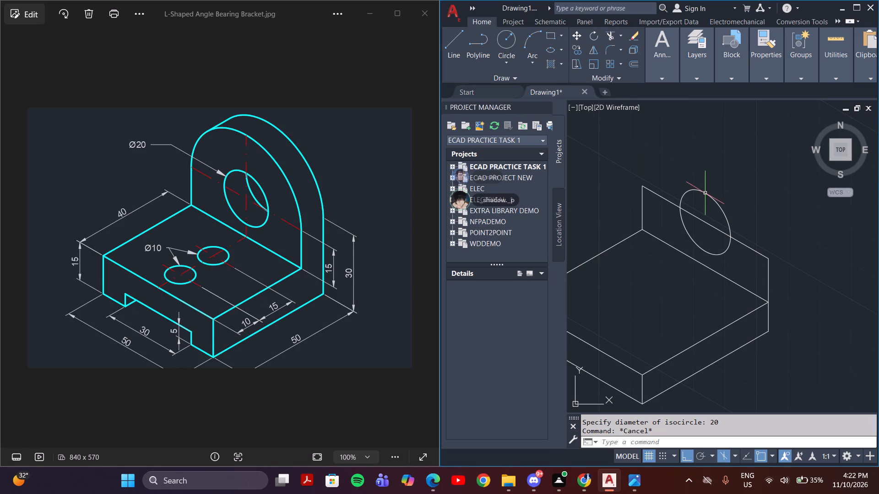
Draw a larger concentric isocircle from the closing line's midpoint, with its radius reaching the line's upper-left endpoint.
{"action": "left_click", "coordinate": [548, 52]}
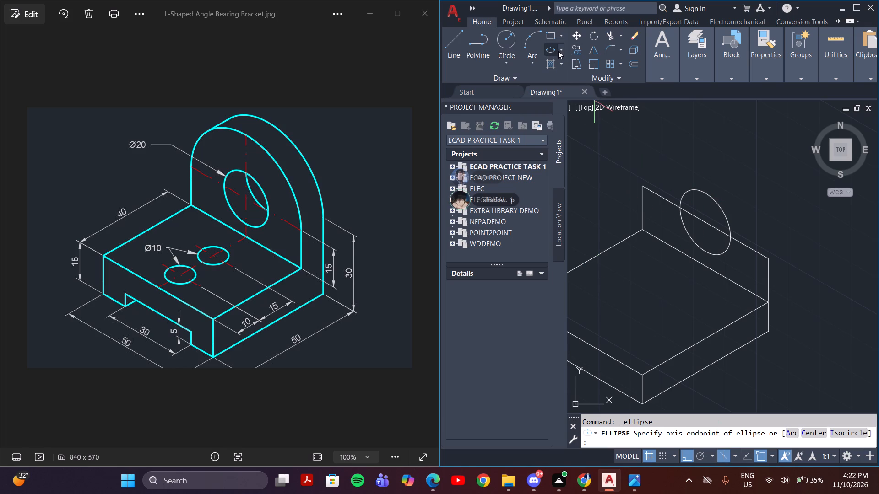
{"action": "left_click", "coordinate": [563, 50]}
{"action": "left_click", "coordinate": [573, 84]}
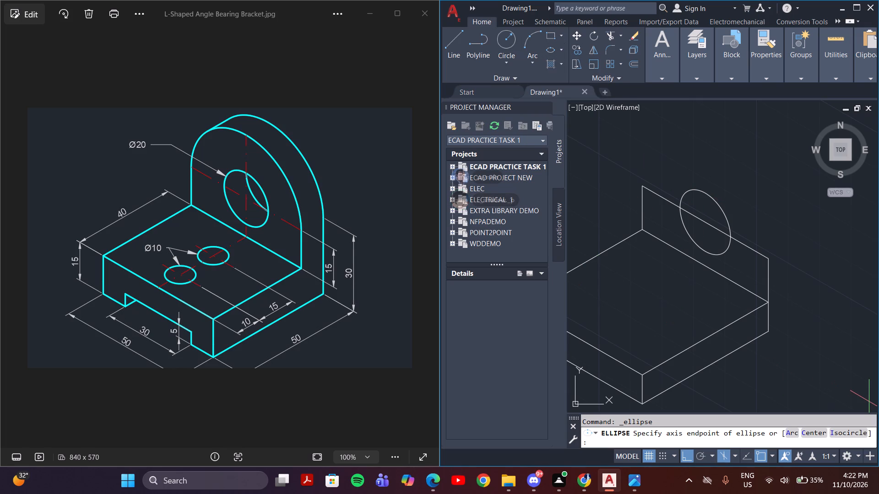
{"action": "left_click", "coordinate": [857, 430]}
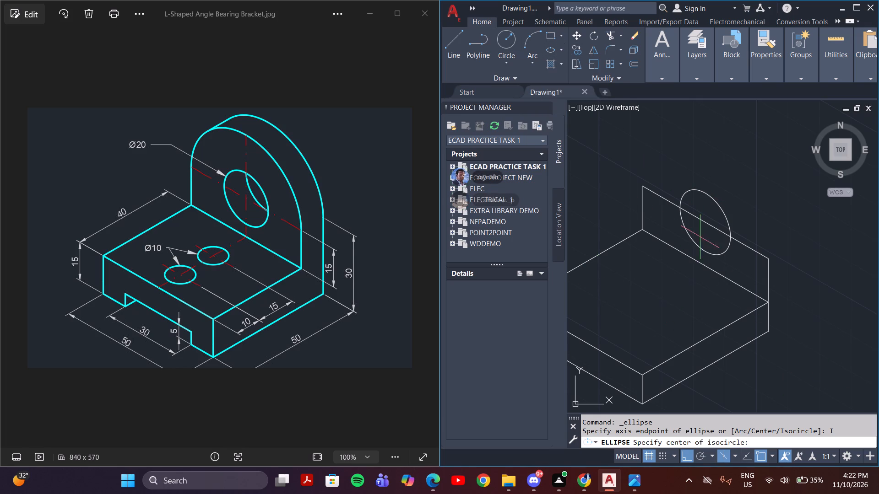
{"action": "left_click", "coordinate": [704, 221]}
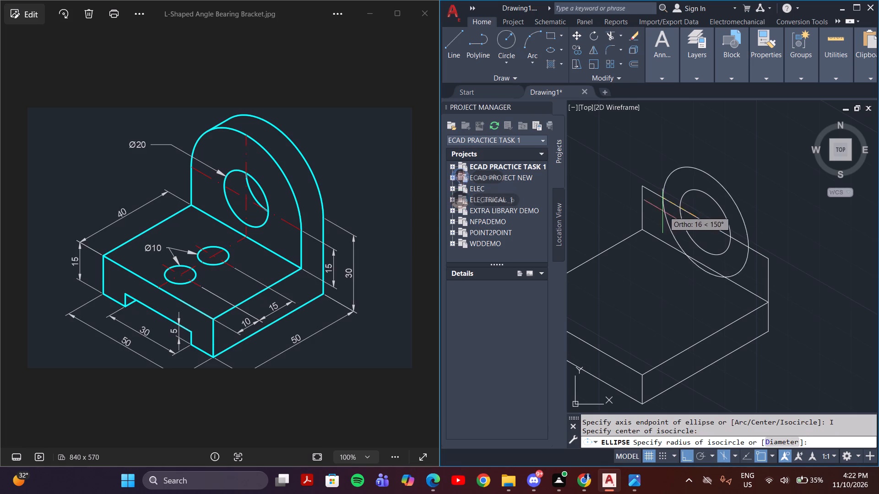
{"action": "left_click", "coordinate": [641, 187]}
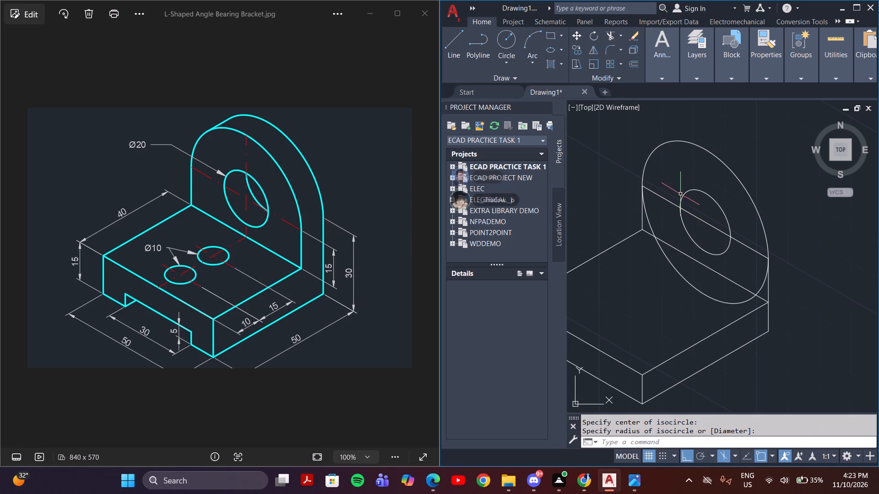
{"action": "key", "text": "Escape"}
Trim away the lower half of the large isocircle, including the leftover pieces beside the two vertical lines.
{"action": "type", "text": "tr"}
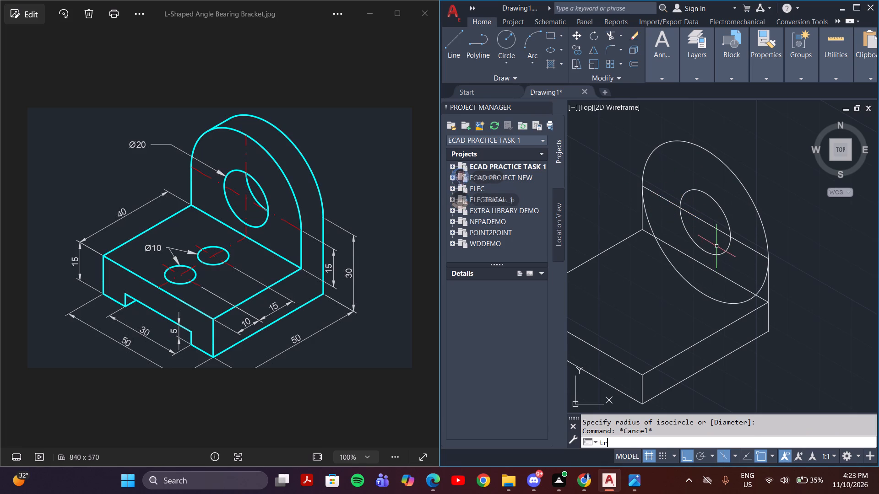
{"action": "key", "text": "Return"}
{"action": "left_click", "coordinate": [704, 287]}
{"action": "left_click", "coordinate": [687, 306]}
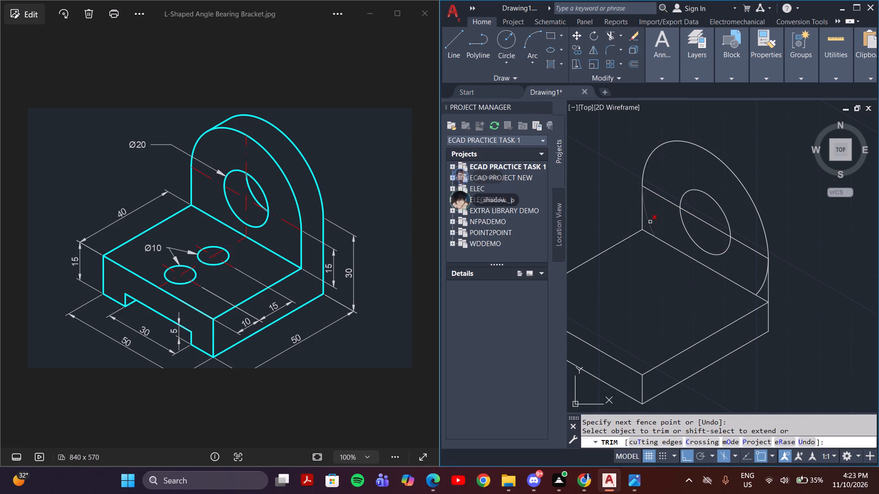
{"action": "left_click", "coordinate": [650, 222]}
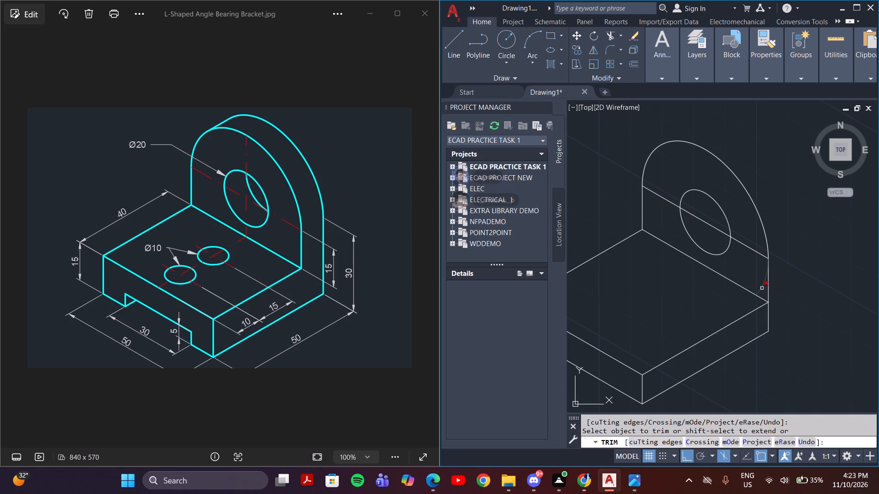
{"action": "left_click", "coordinate": [762, 288]}
Trim away the upright's closing line on both sides of the 20 mm hole and inside it.
{"action": "left_click", "coordinate": [745, 230]}
{"action": "left_click", "coordinate": [740, 245]}
{"action": "left_click", "coordinate": [697, 214]}
{"action": "left_click", "coordinate": [697, 222]}
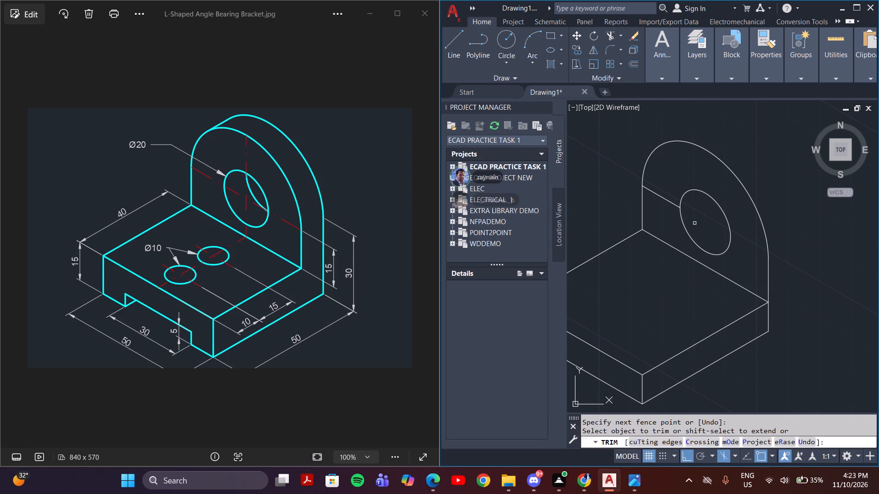
{"action": "left_click", "coordinate": [669, 188]}
{"action": "left_click", "coordinate": [652, 214]}
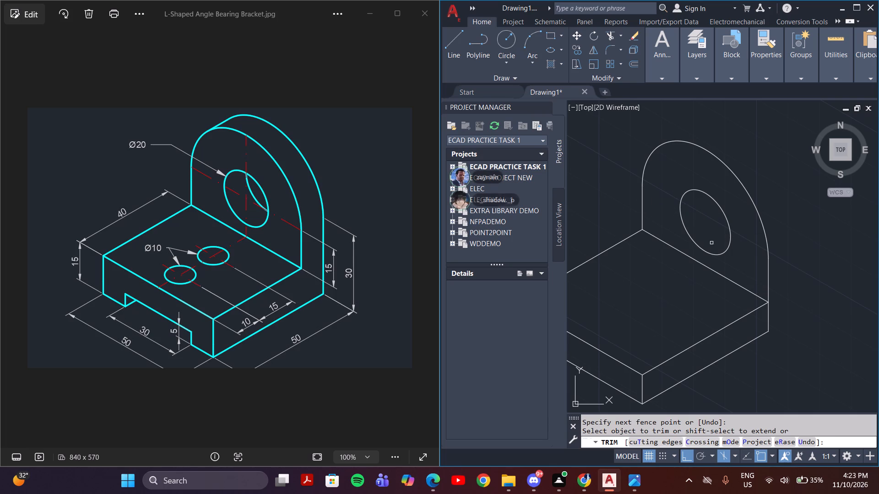
{"action": "key", "text": "Escape"}
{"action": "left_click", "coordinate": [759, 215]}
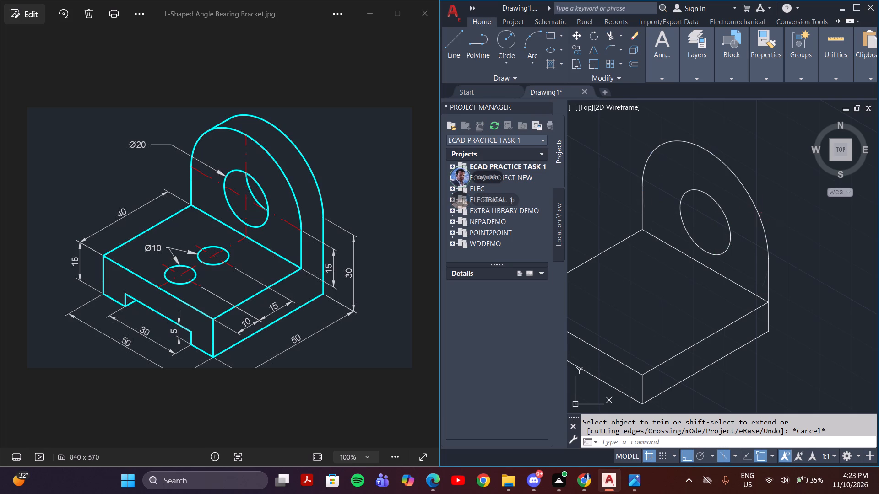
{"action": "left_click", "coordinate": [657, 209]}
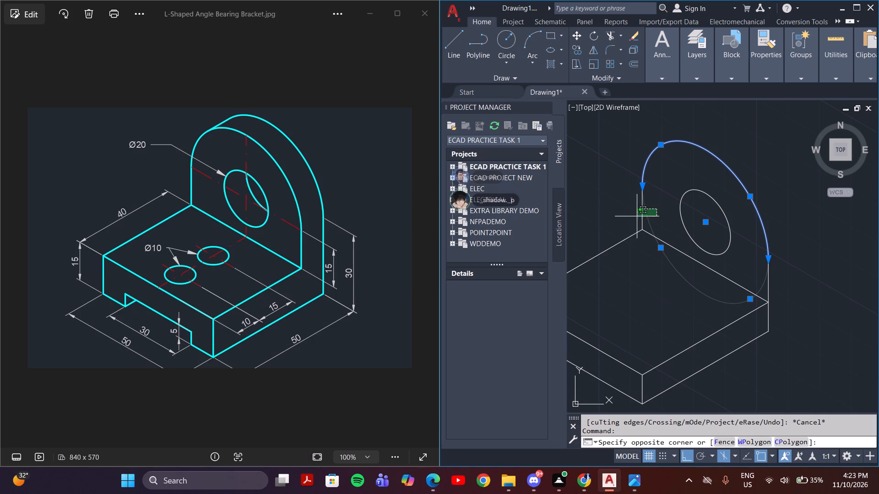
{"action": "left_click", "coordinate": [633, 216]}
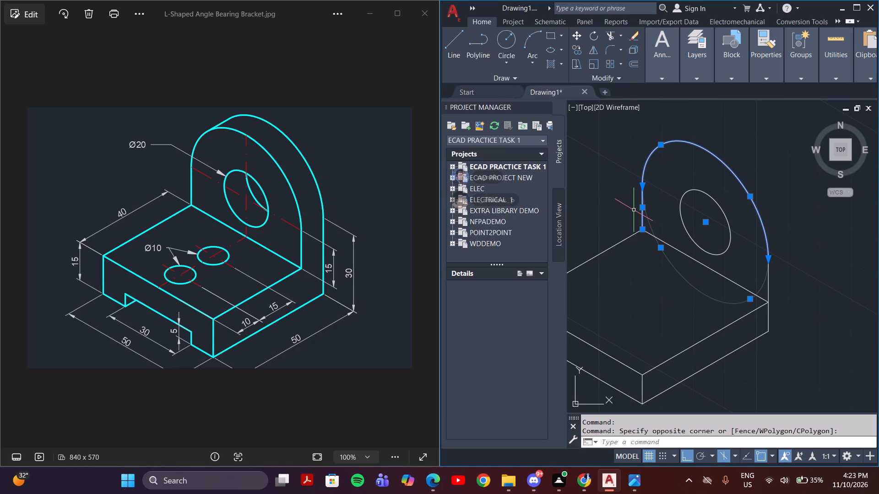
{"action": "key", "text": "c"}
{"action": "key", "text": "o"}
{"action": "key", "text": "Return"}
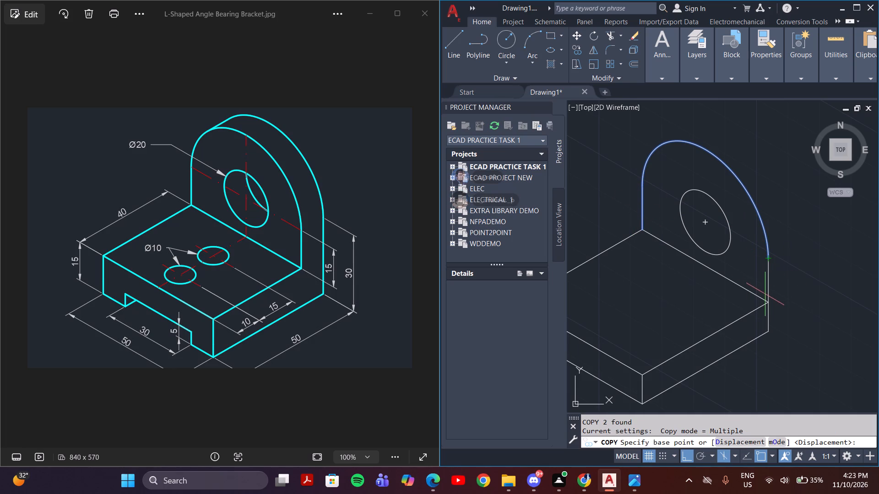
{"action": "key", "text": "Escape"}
Copy the upright's two vertical lines, large arc and 20 mm hole 10 mm backward along the receding base-edge direction, with ortho off.
{"action": "left_click", "coordinate": [776, 259]}
{"action": "left_click", "coordinate": [761, 275]}
{"action": "left_click", "coordinate": [769, 187]}
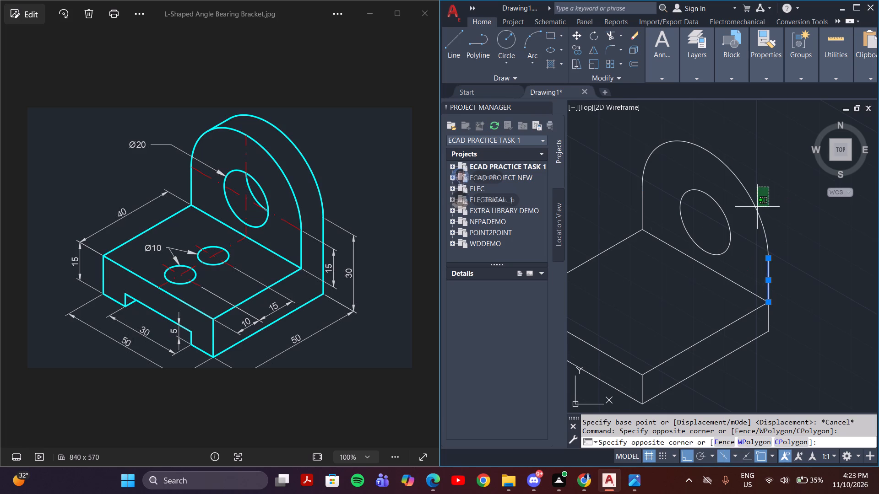
{"action": "left_click", "coordinate": [754, 218]}
{"action": "left_click", "coordinate": [725, 204]}
{"action": "left_click", "coordinate": [684, 244]}
{"action": "left_click", "coordinate": [653, 204]}
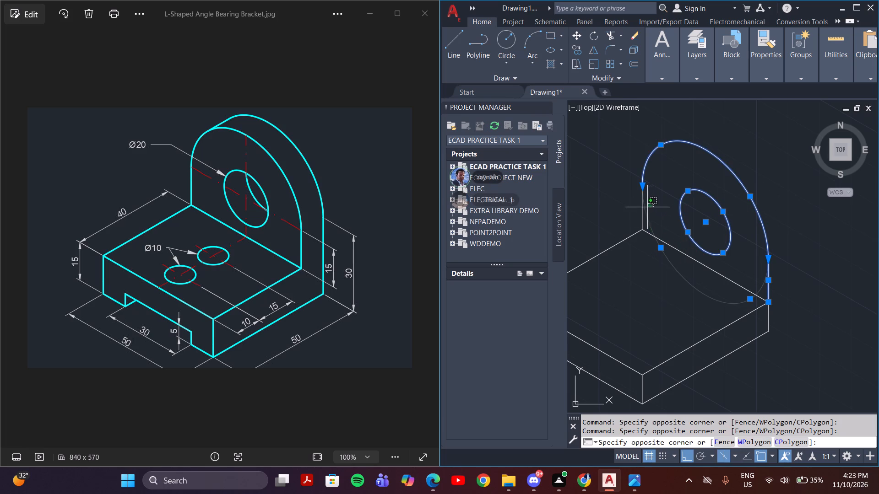
{"action": "left_click", "coordinate": [638, 210]}
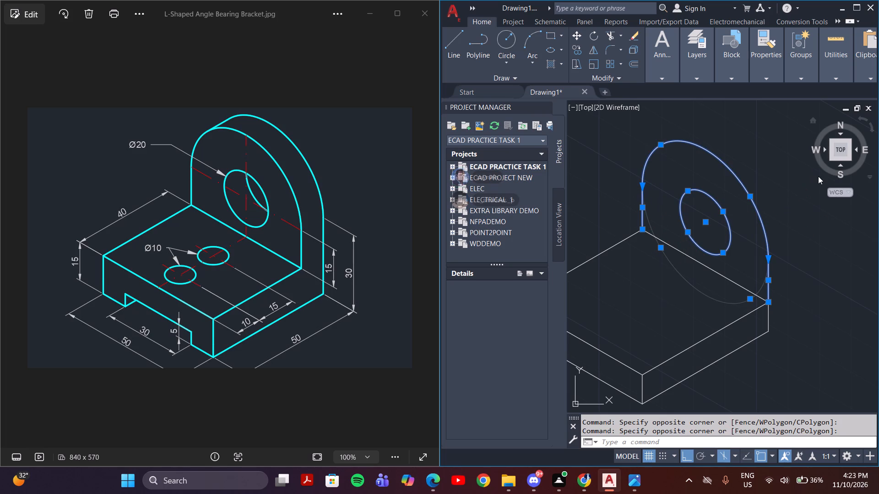
{"action": "type", "text": "co"}
{"action": "key", "text": "Return"}
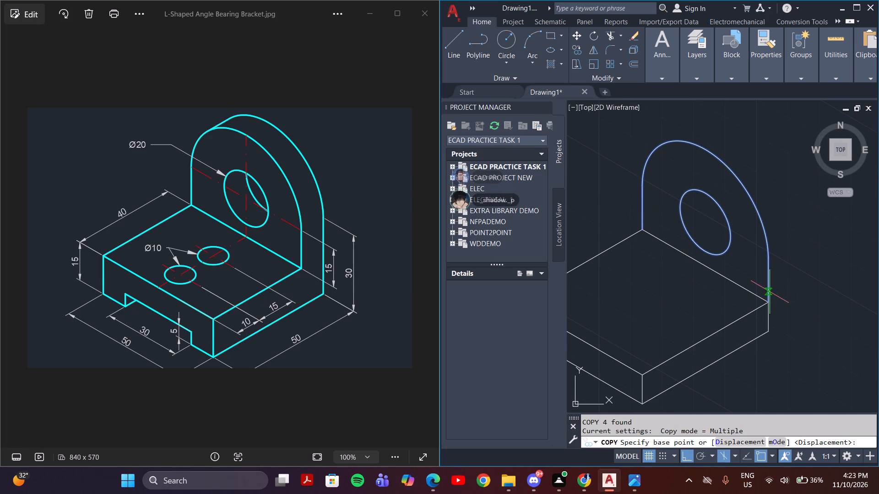
{"action": "left_click", "coordinate": [768, 302]}
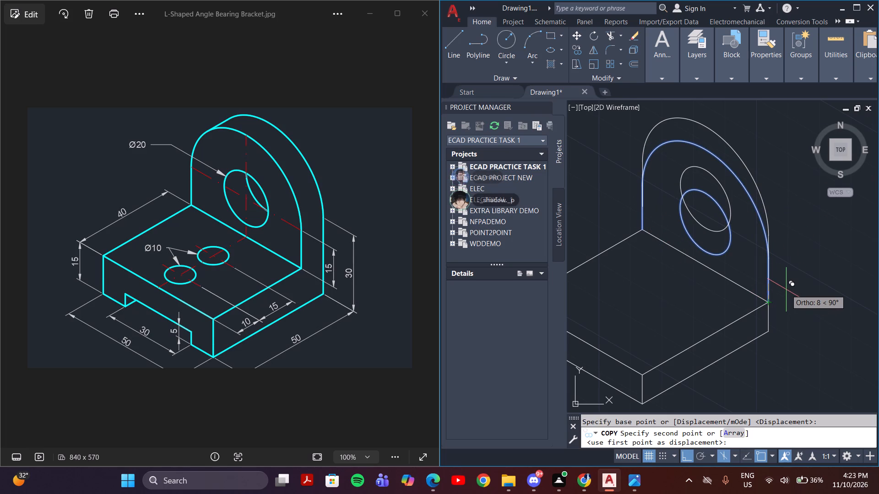
{"action": "key", "text": "F8"}
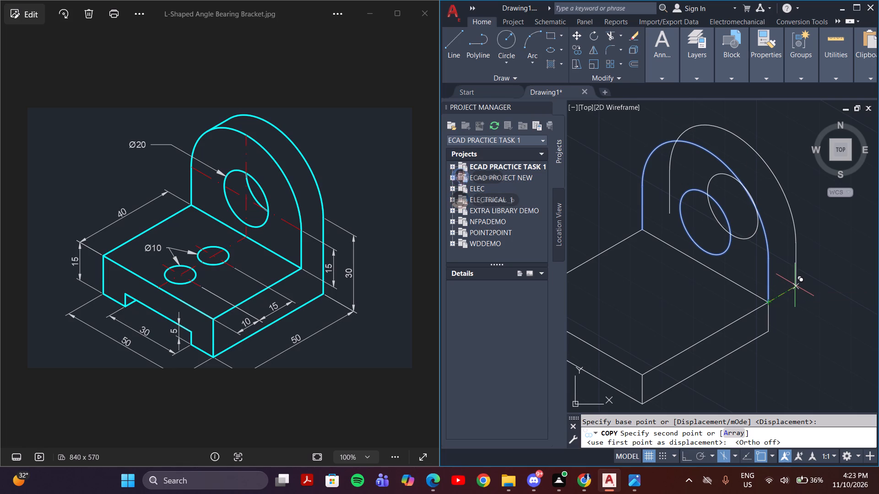
{"action": "type", "text": "10"}
{"action": "key", "text": "Return"}
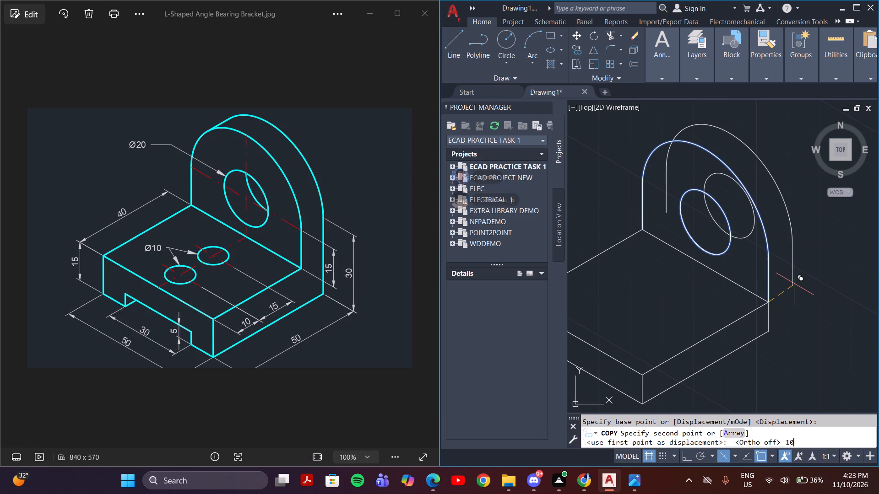
{"action": "key", "text": "Escape"}
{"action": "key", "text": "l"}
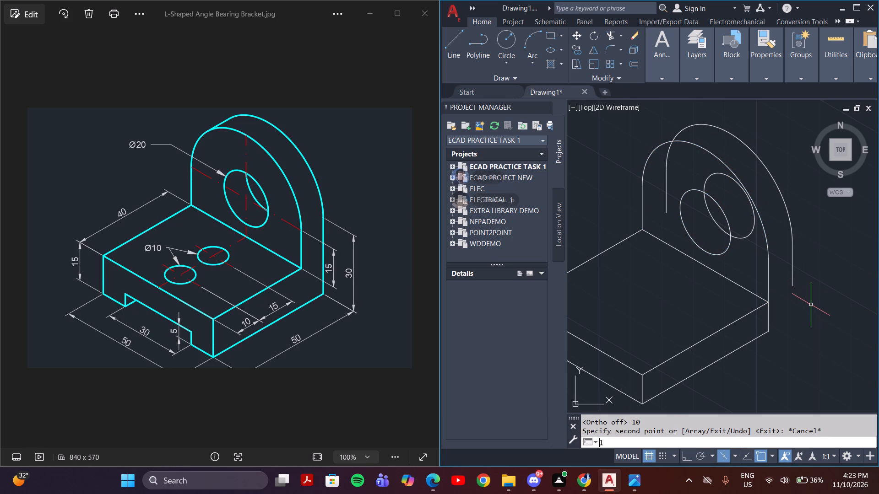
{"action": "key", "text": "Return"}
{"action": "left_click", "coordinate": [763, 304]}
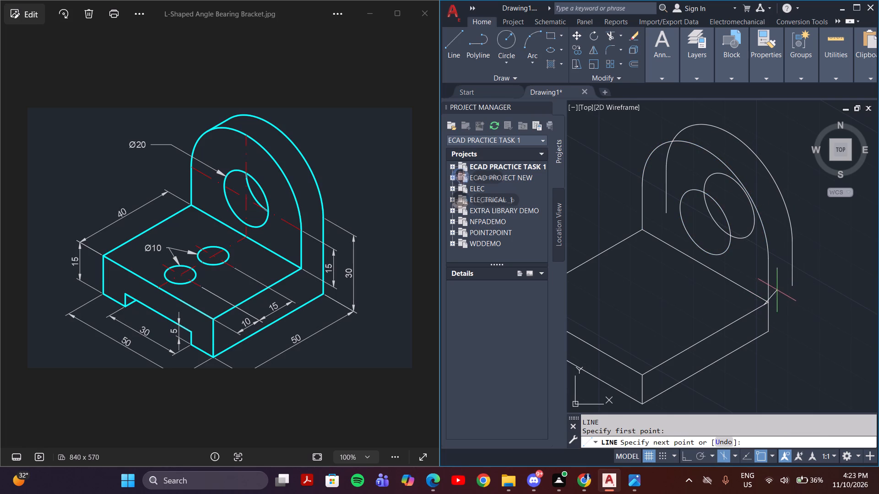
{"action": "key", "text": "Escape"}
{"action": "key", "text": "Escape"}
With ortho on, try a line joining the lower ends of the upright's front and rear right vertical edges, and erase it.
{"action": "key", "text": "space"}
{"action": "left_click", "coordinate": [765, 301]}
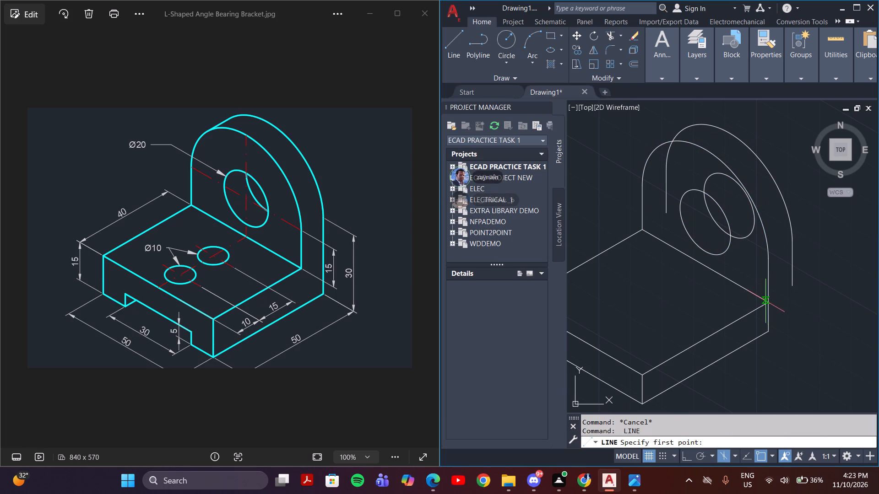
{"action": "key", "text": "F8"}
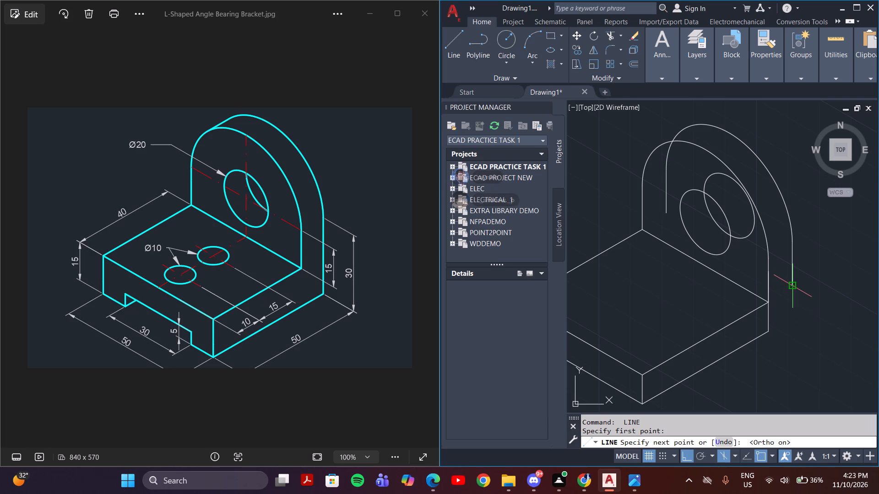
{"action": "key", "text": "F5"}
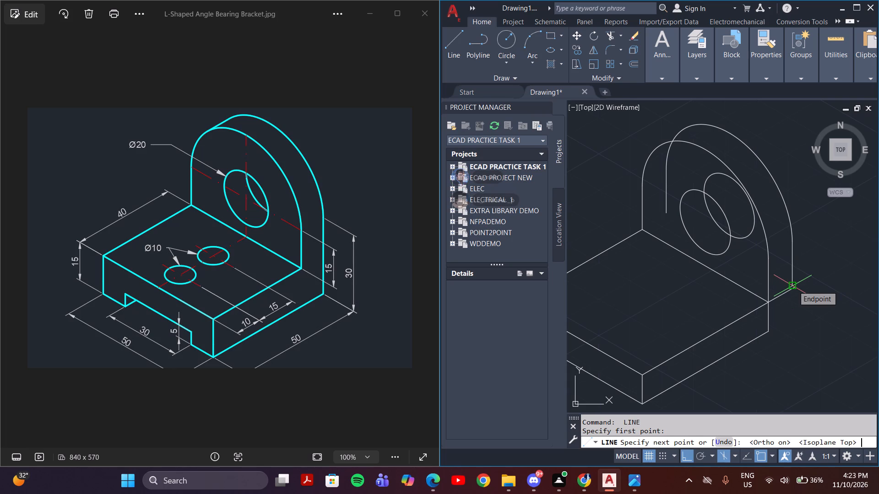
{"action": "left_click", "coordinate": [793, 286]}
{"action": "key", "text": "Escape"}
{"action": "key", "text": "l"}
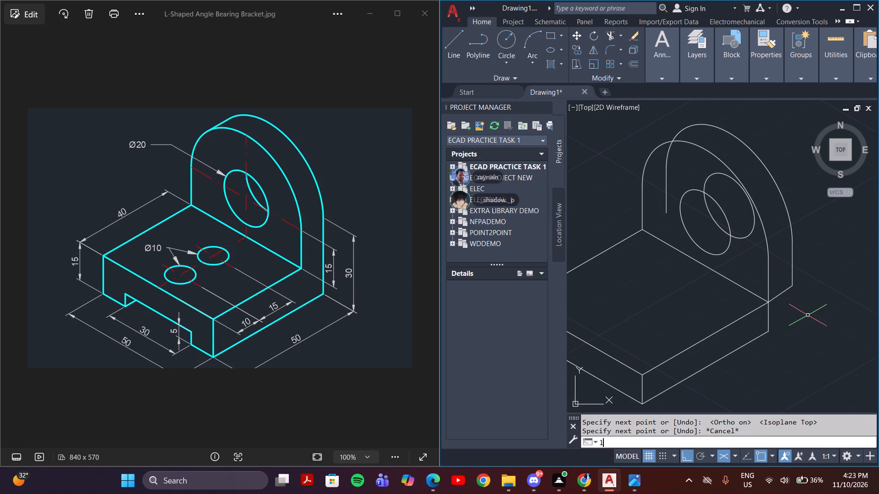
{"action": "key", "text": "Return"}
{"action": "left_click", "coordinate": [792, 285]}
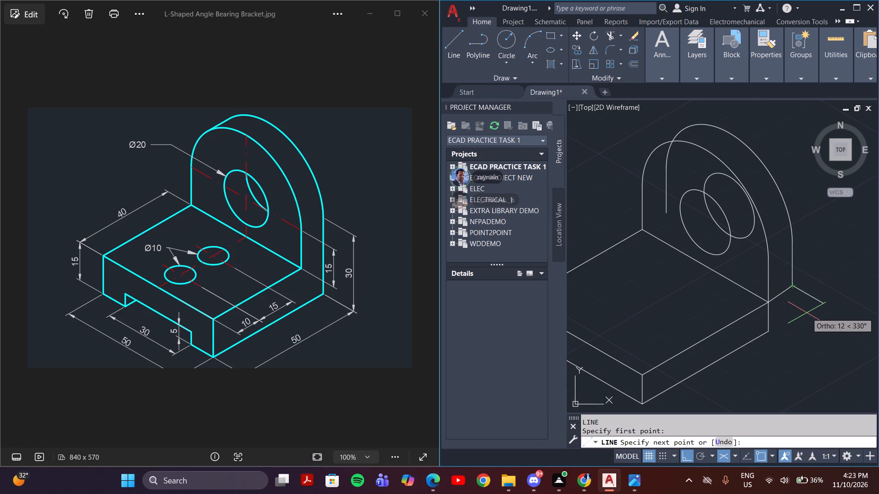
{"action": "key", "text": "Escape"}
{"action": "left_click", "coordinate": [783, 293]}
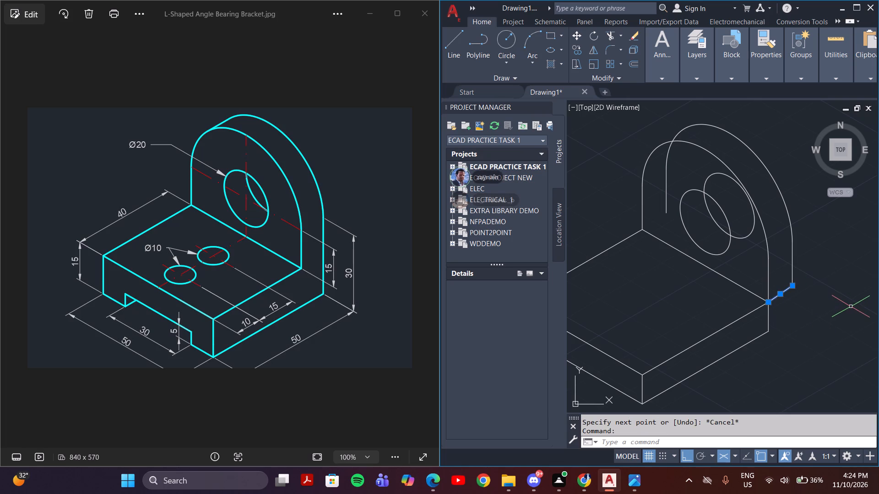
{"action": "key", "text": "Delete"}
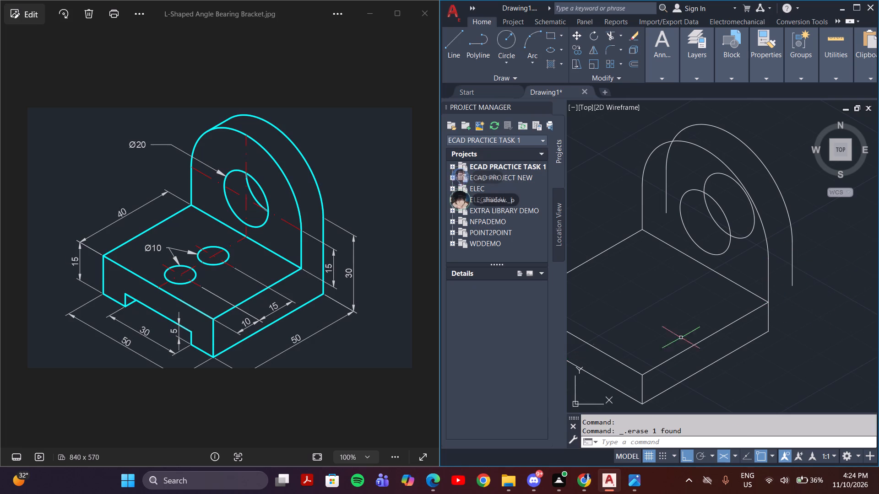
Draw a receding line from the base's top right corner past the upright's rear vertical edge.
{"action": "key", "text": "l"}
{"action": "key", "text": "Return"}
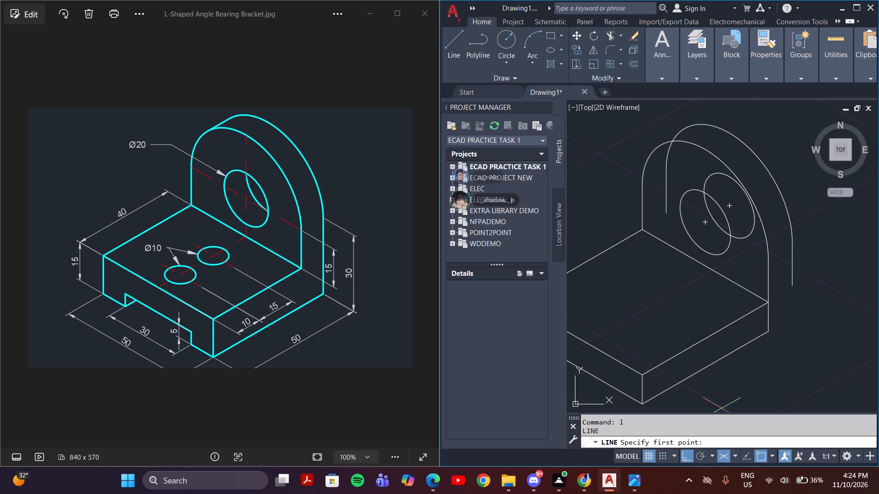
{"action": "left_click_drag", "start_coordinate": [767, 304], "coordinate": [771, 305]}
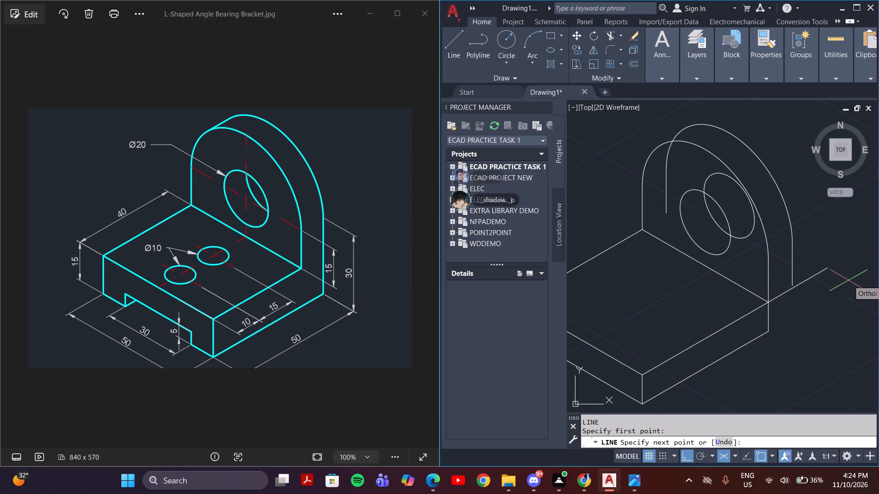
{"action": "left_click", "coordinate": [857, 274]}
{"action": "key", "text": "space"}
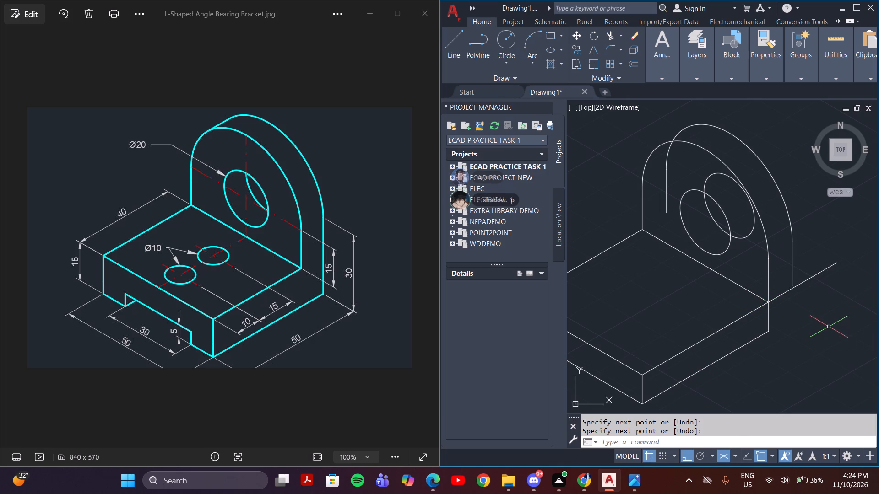
Extend the upright's rear right edge downward with a vertical line, crossed by a receding line from the base's bottom right corner.
{"action": "key", "text": "Return"}
{"action": "left_click", "coordinate": [792, 287]}
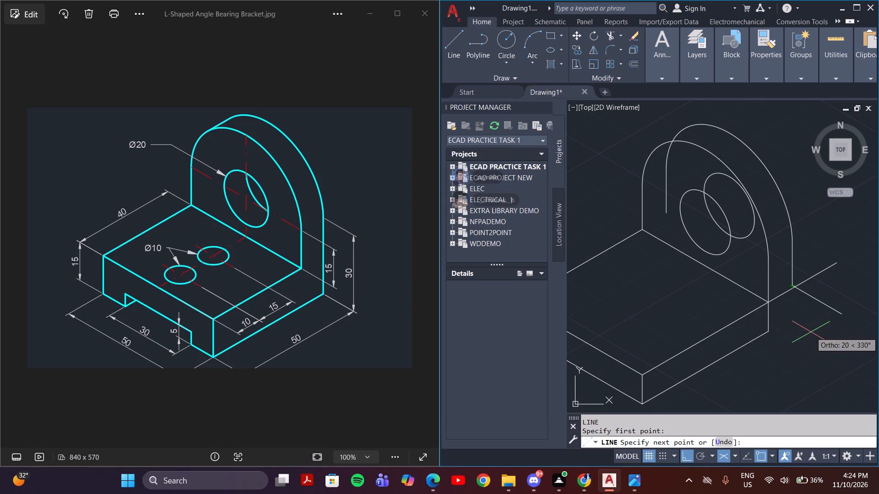
{"action": "key", "text": "F8"}
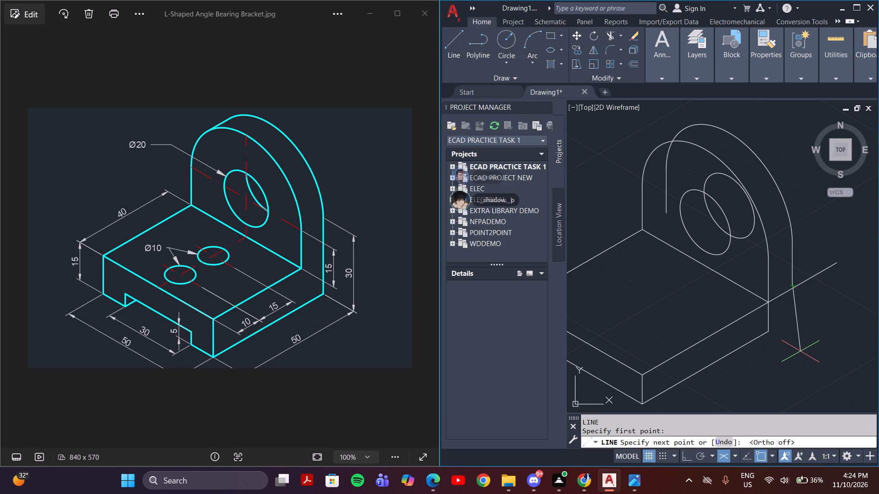
{"action": "key", "text": "F8"}
{"action": "key", "text": "F5"}
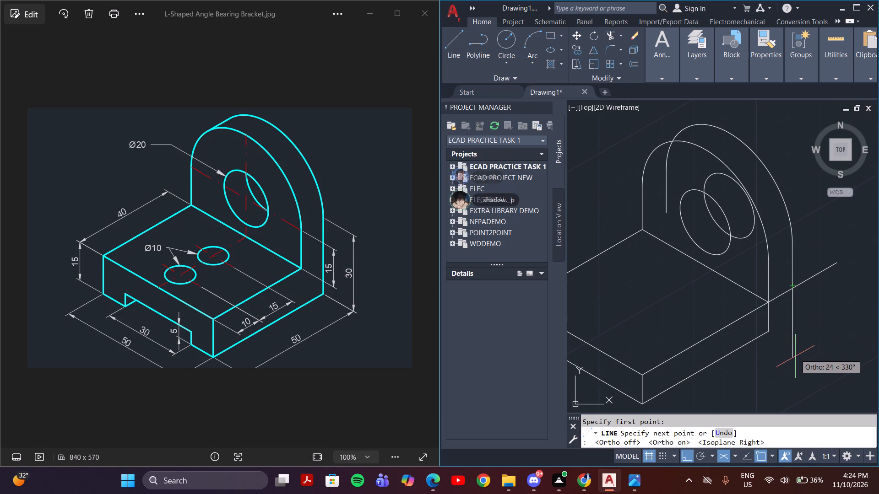
{"action": "left_click", "coordinate": [793, 366]}
{"action": "key", "text": "space"}
{"action": "key", "text": "space"}
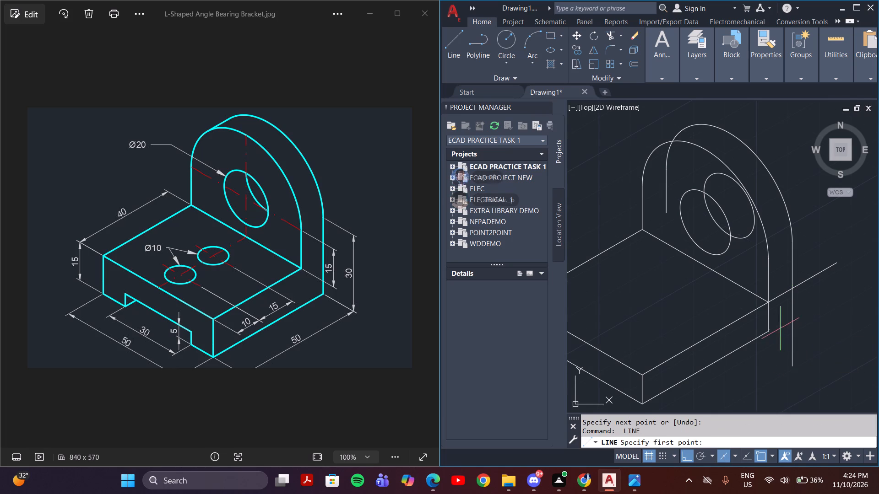
{"action": "left_click", "coordinate": [768, 331]}
{"action": "left_click", "coordinate": [810, 317]}
{"action": "key", "text": "Escape"}
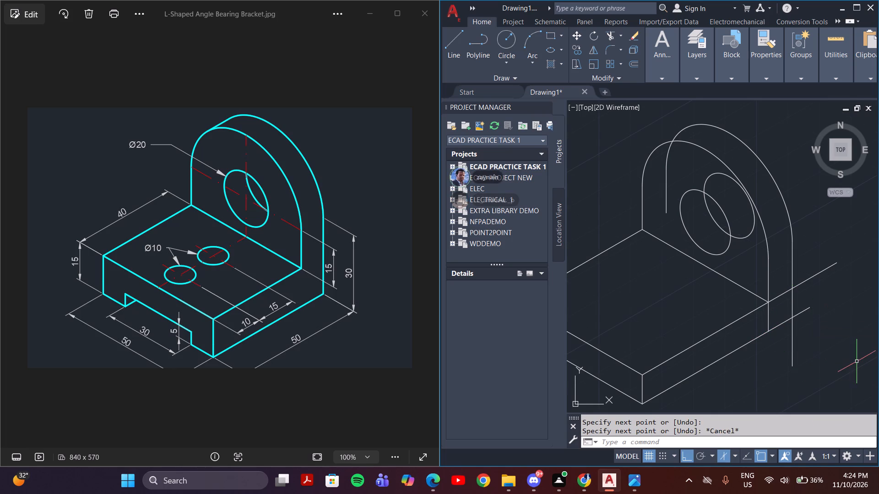
Trim the overhanging ends of the rear right construction lines and the upper receding line between the front and rear verticals.
{"action": "type", "text": "tr"}
{"action": "key", "text": "Return"}
{"action": "left_click_drag", "start_coordinate": [819, 260], "coordinate": [818, 262]}
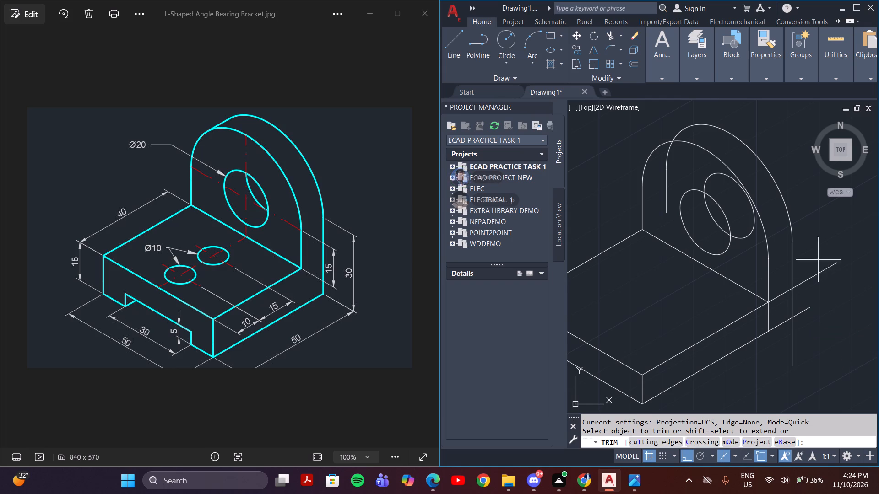
{"action": "left_click_drag", "start_coordinate": [818, 262], "coordinate": [772, 356]}
{"action": "left_click_drag", "start_coordinate": [787, 316], "coordinate": [782, 279]}
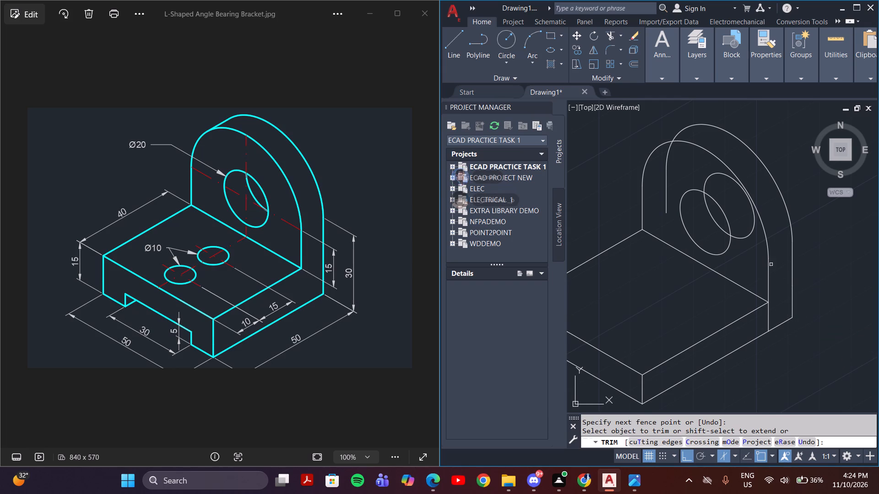
Trim the hidden parts of the rear hole, the rear left vertical line and the rear arc behind the front face.
{"action": "left_click", "coordinate": [744, 236]}
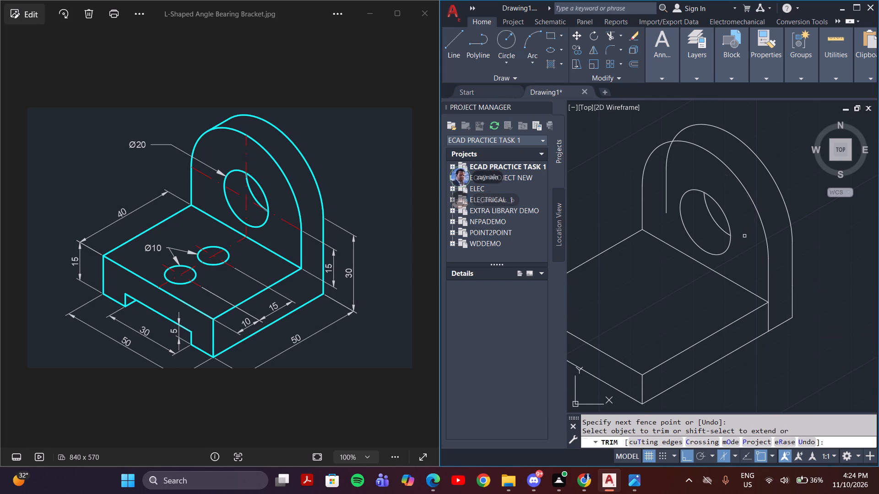
{"action": "left_click", "coordinate": [667, 181]}
{"action": "left_click", "coordinate": [668, 158]}
{"action": "key", "text": "Escape"}
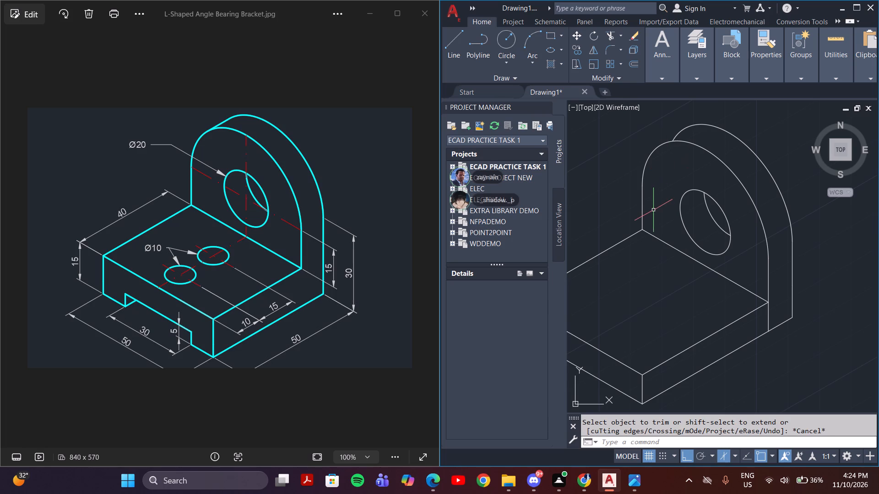
With the isoplane set to Top, draw a receding shoulder edge joining the upright's rear and front arcs.
{"action": "key", "text": "l"}
{"action": "key", "text": "Return"}
{"action": "key", "text": "F5"}
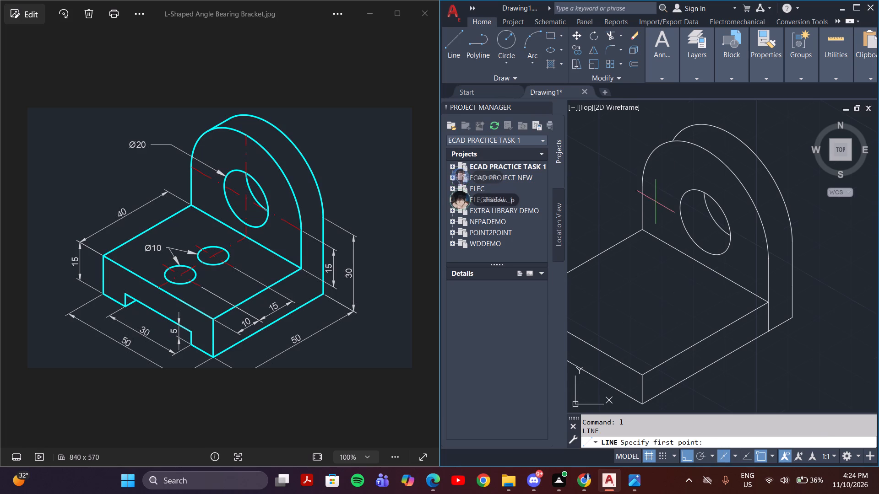
{"action": "key", "text": "F5"}
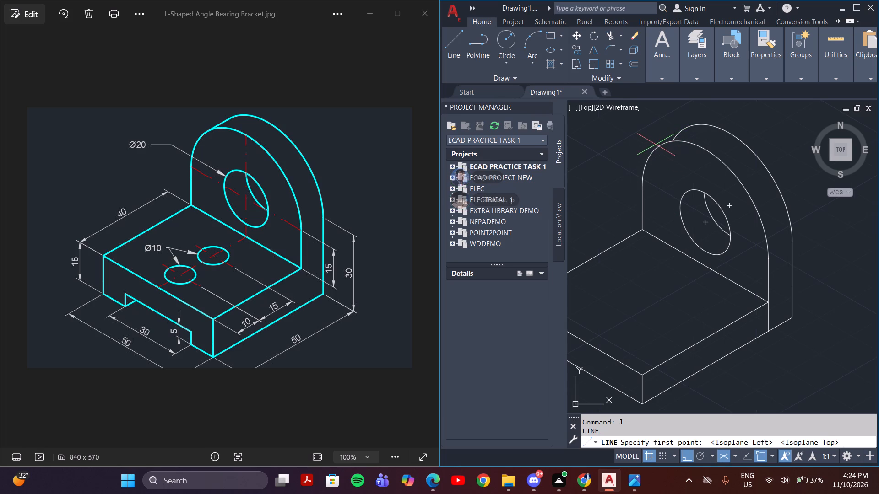
{"action": "left_click", "coordinate": [657, 148]}
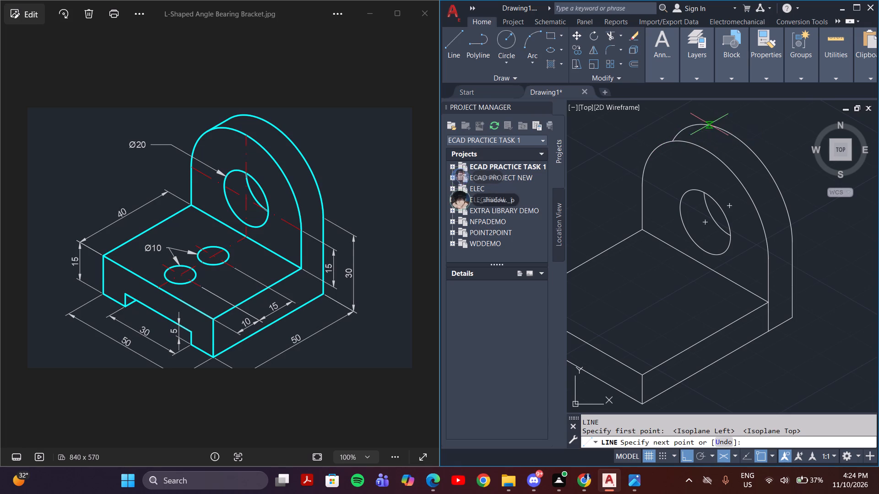
{"action": "key", "text": "Escape"}
{"action": "key", "text": "space"}
{"action": "left_click", "coordinate": [681, 130]}
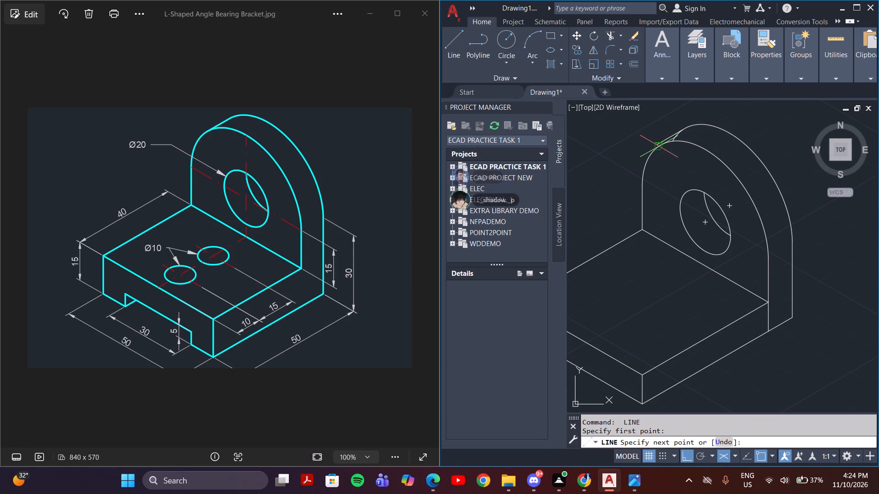
{"action": "left_click", "coordinate": [659, 146]}
{"action": "key", "text": "Escape"}
Trim the leftover piece of rear arc between the shoulder edge and the front arc.
{"action": "middle_click_drag", "start_coordinate": [684, 144], "coordinate": [684, 177]}
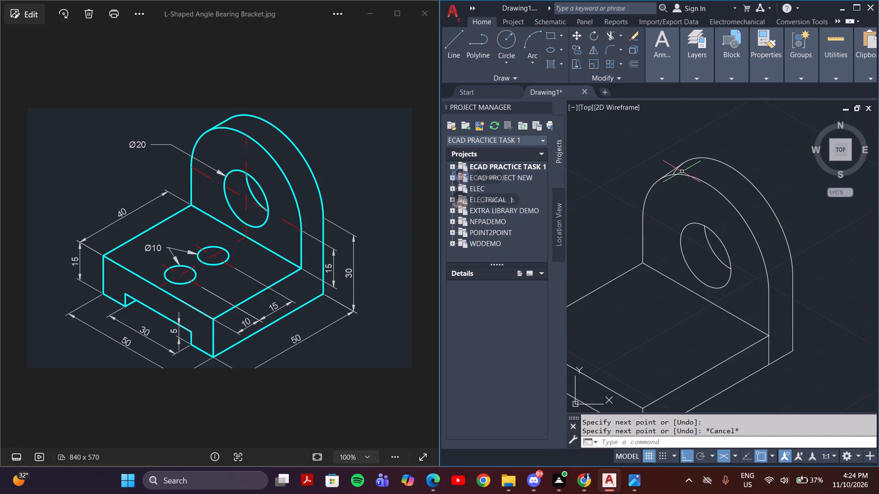
{"action": "scroll", "coordinate": [681, 168], "scroll_direction": "up", "scroll_amount": 4}
{"action": "type", "text": "tr"}
{"action": "key", "text": "Return"}
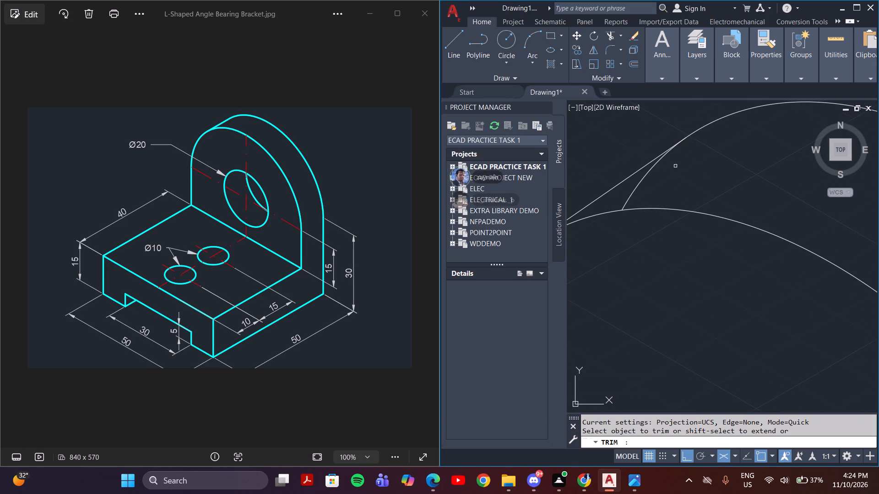
{"action": "left_click", "coordinate": [639, 181]}
{"action": "scroll", "coordinate": [649, 186], "scroll_direction": "down", "scroll_amount": 2}
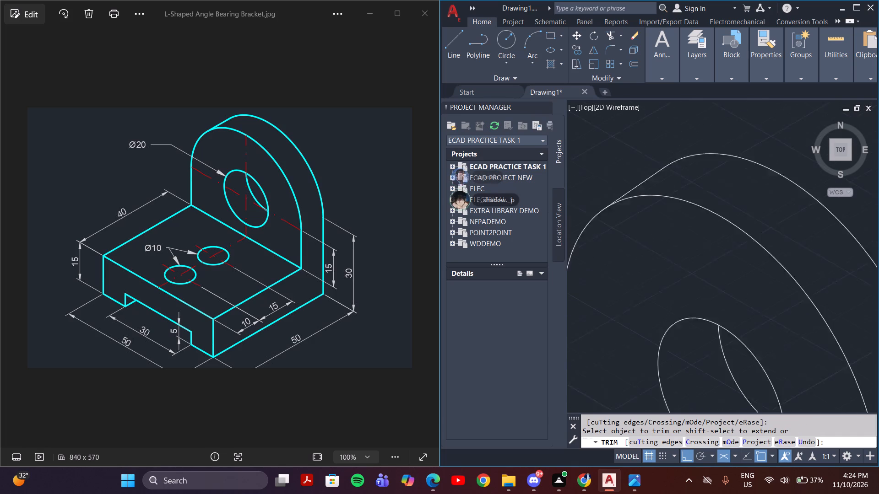
{"action": "scroll", "coordinate": [649, 186], "scroll_direction": "down", "scroll_amount": 2}
{"action": "middle_click_drag", "start_coordinate": [723, 238], "coordinate": [809, 172]}
{"action": "scroll", "coordinate": [807, 172], "scroll_direction": "down", "scroll_amount": 1}
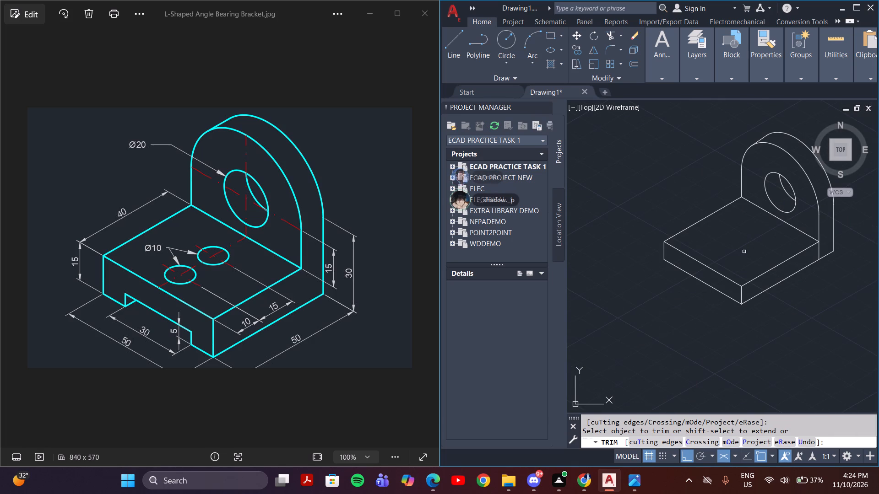
{"action": "middle_click_drag", "start_coordinate": [748, 242], "coordinate": [695, 267]}
{"action": "key", "text": "Escape"}
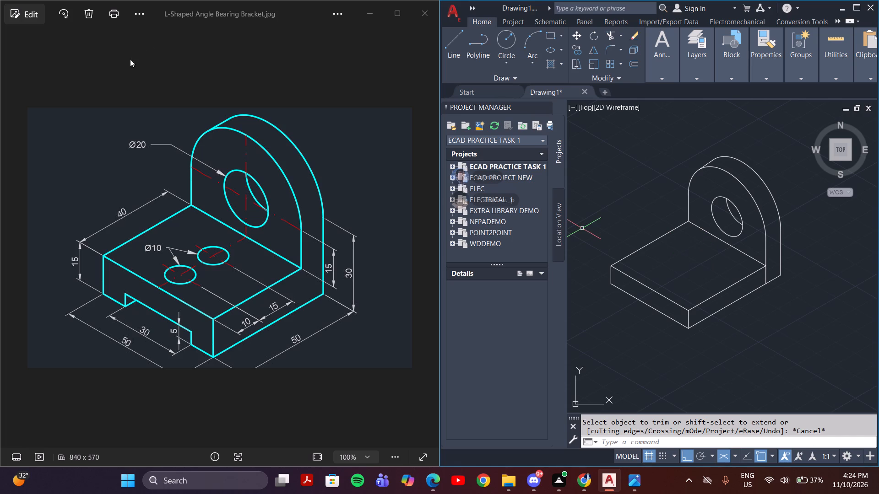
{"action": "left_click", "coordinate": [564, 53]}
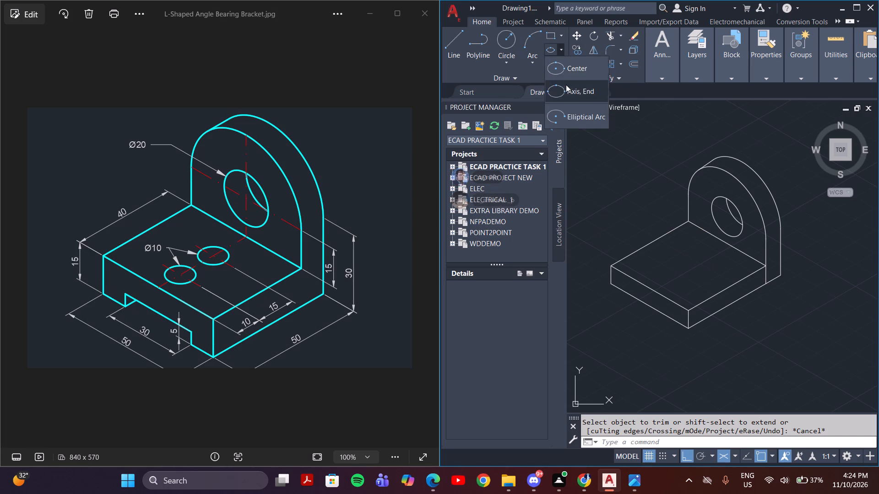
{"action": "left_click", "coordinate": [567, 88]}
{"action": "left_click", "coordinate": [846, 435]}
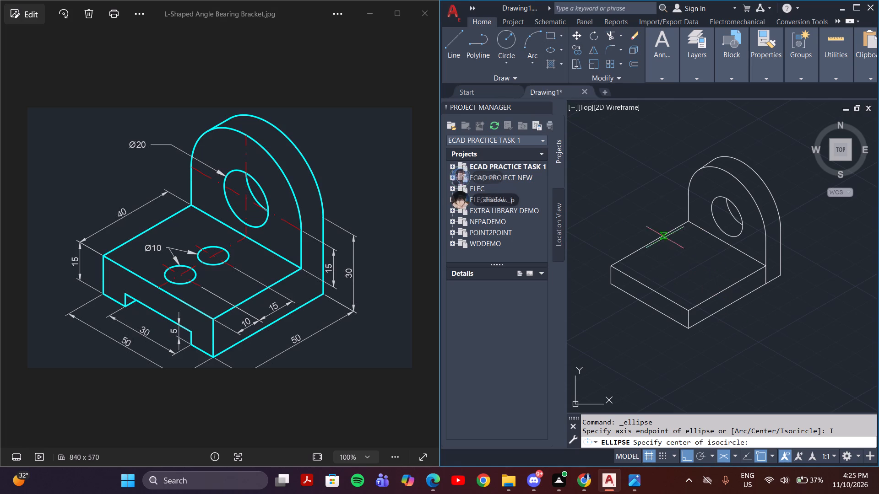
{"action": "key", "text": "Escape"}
Draw a centre line across the base's top face, from the front-left edge's midpoint to the midpoint of the edge at the upright.
{"action": "left_click", "coordinate": [449, 47]}
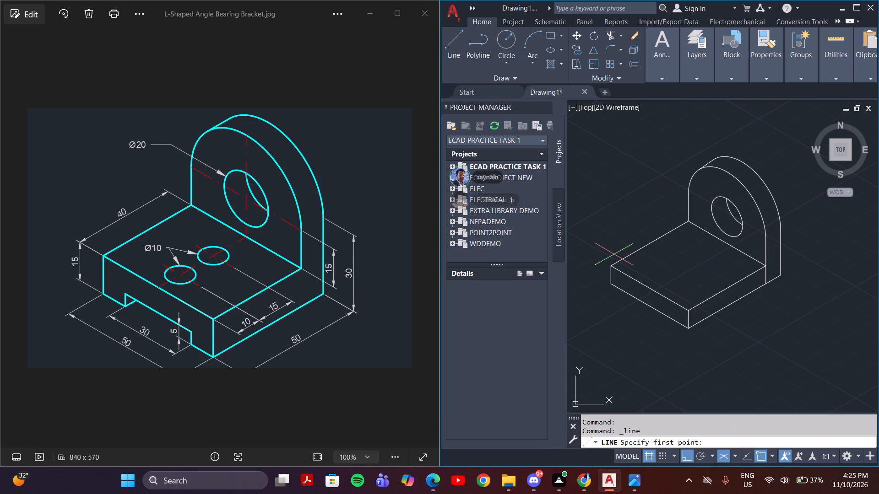
{"action": "left_click", "coordinate": [649, 288]}
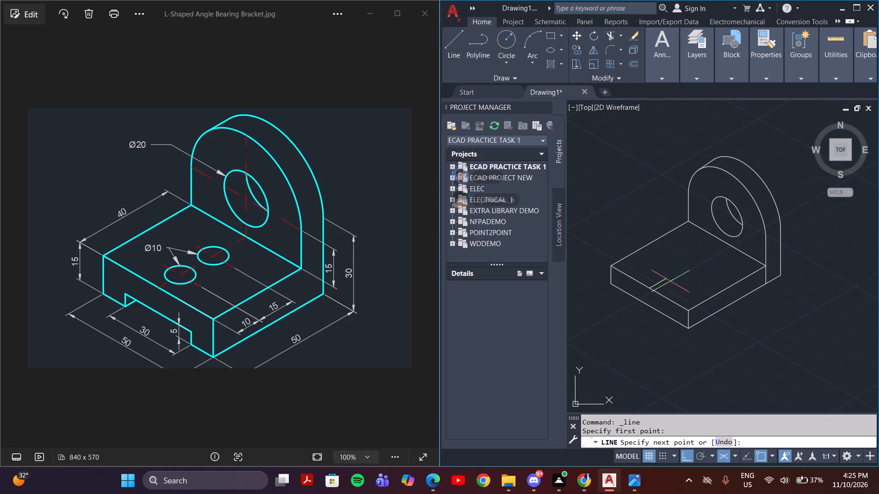
{"action": "left_click", "coordinate": [726, 245]}
{"action": "key", "text": "Escape"}
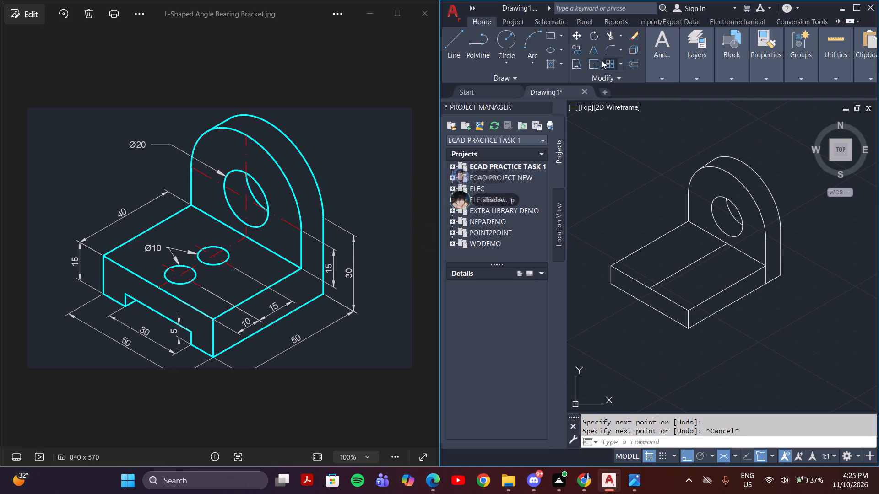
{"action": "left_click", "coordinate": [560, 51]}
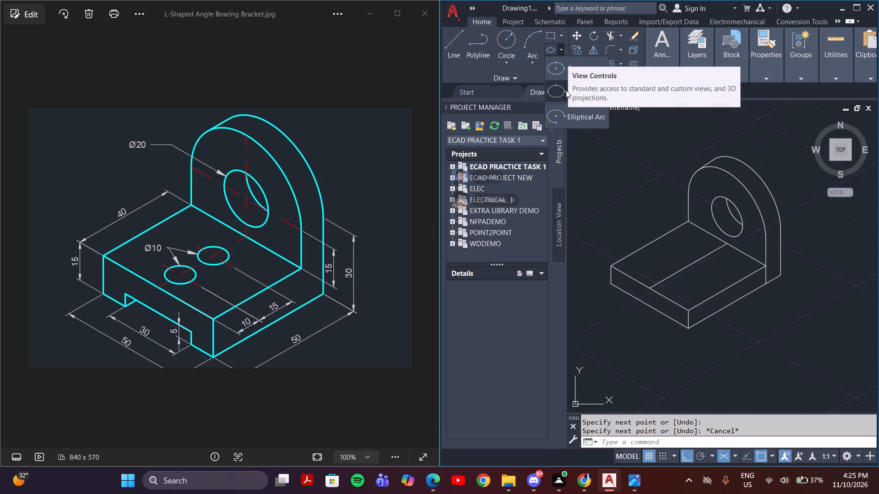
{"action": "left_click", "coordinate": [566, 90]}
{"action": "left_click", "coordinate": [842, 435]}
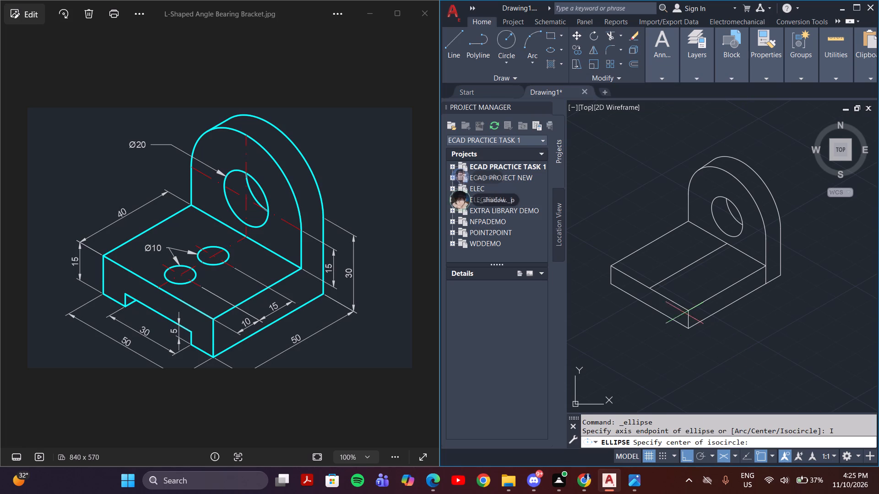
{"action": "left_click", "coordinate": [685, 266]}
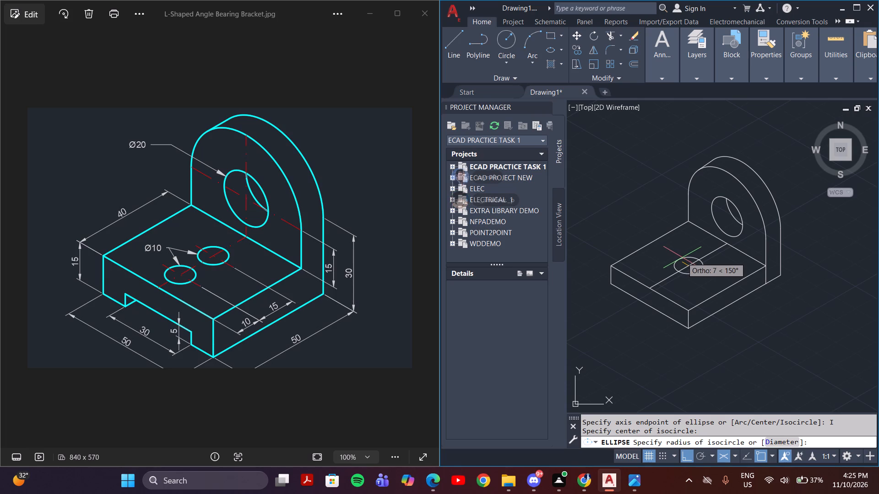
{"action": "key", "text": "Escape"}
Draw a 10 mm line along the centre line from its front-left end, finishing with a short perpendicular marker line.
{"action": "key", "text": "l"}
{"action": "key", "text": "Return"}
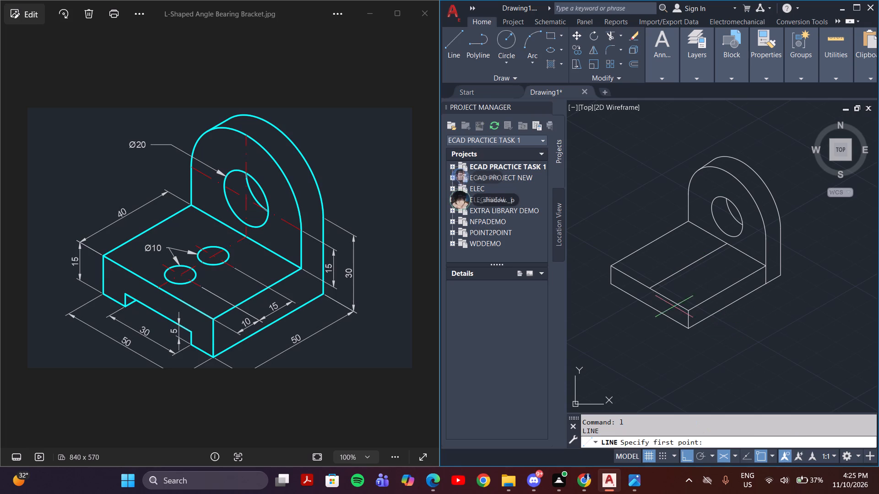
{"action": "left_click", "coordinate": [649, 289]}
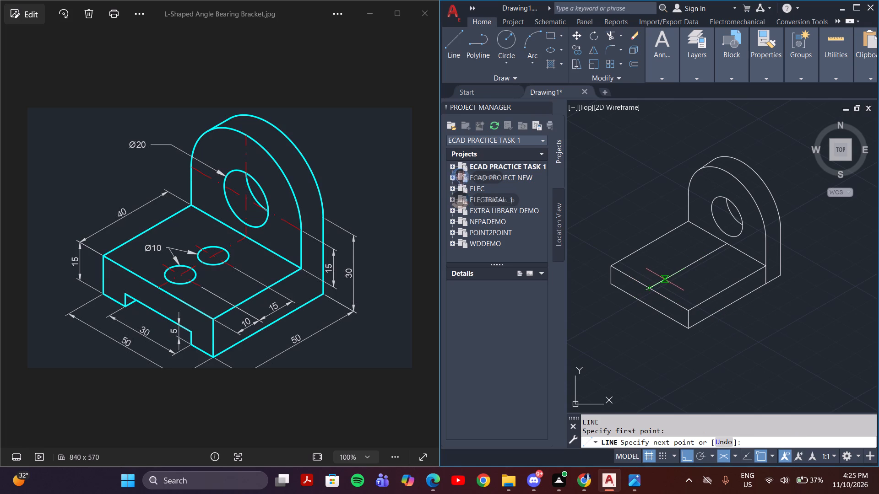
{"action": "type", "text": "10"}
{"action": "key", "text": "Return"}
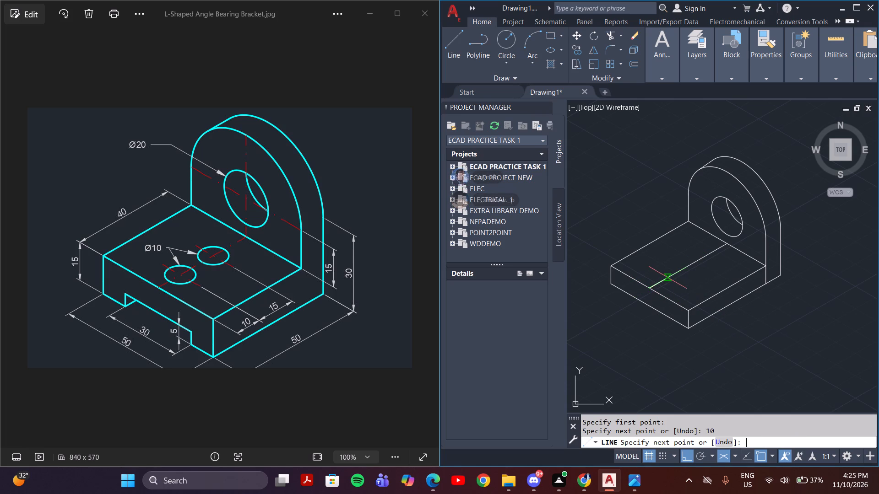
{"action": "left_click", "coordinate": [659, 264]}
{"action": "key", "text": "Escape"}
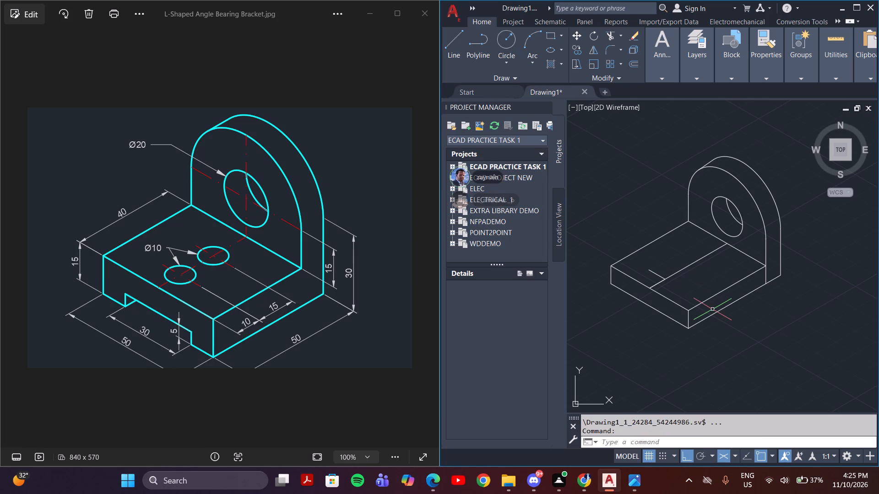
Draw a 15 mm line along the centre line from the first marker toward the upright, finishing with a short perpendicular marker line.
{"action": "key", "text": "l"}
{"action": "key", "text": "Return"}
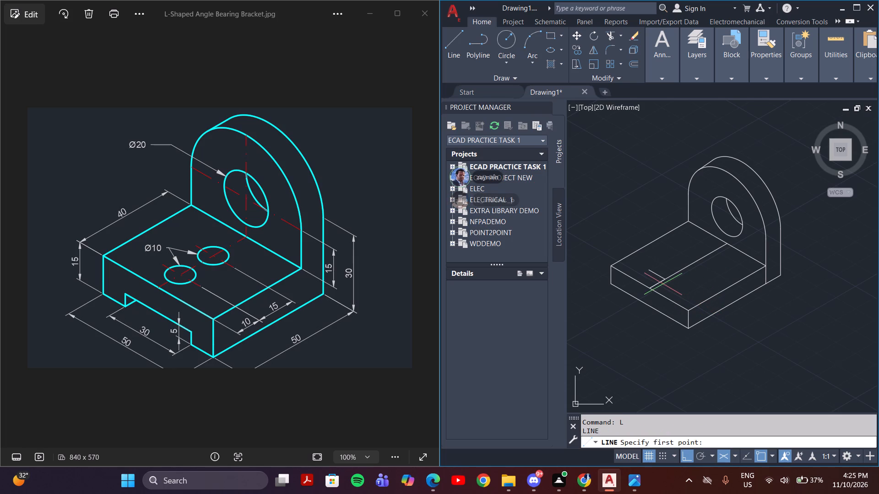
{"action": "left_click_drag", "start_coordinate": [666, 280], "coordinate": [670, 279]}
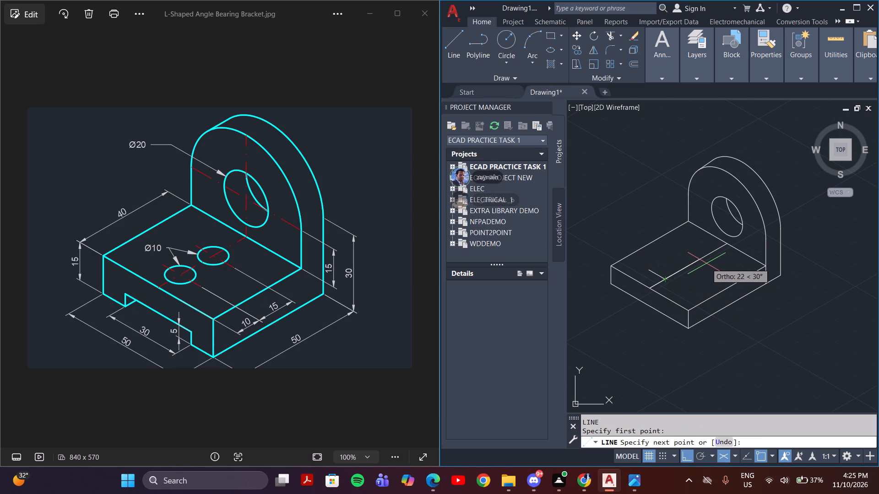
{"action": "type", "text": "15"}
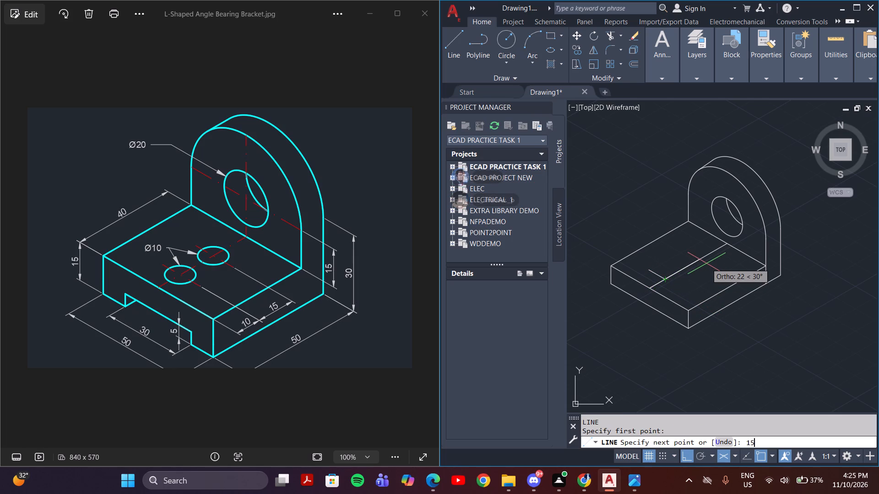
{"action": "key", "text": "Return"}
{"action": "left_click", "coordinate": [676, 251]}
{"action": "key", "text": "Escape"}
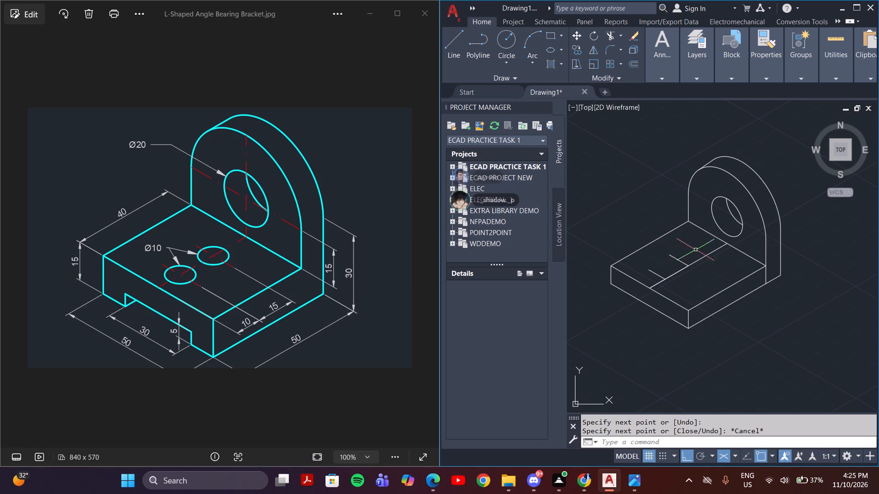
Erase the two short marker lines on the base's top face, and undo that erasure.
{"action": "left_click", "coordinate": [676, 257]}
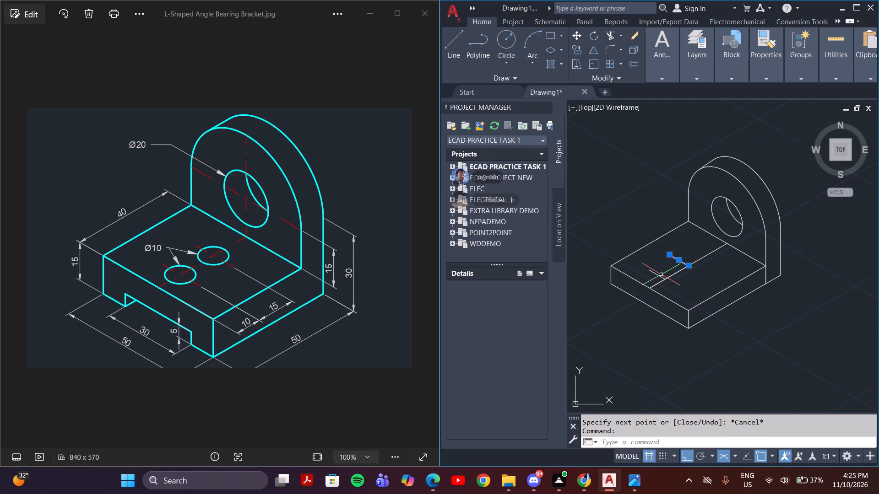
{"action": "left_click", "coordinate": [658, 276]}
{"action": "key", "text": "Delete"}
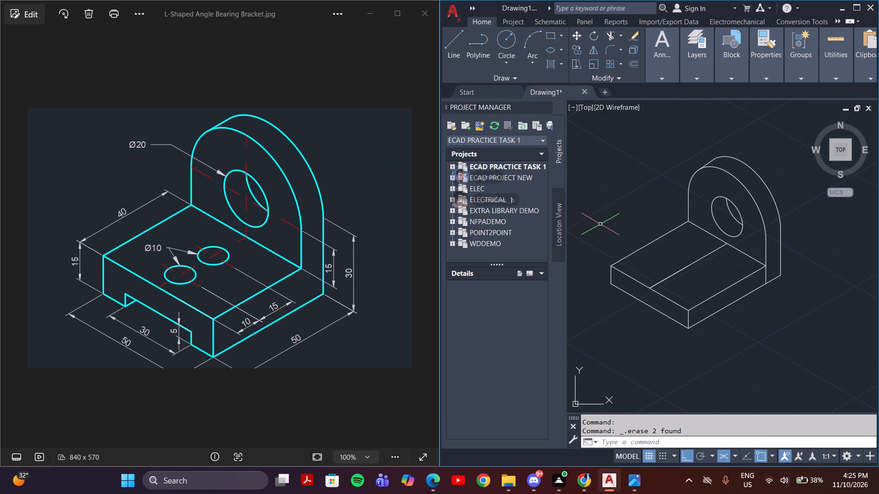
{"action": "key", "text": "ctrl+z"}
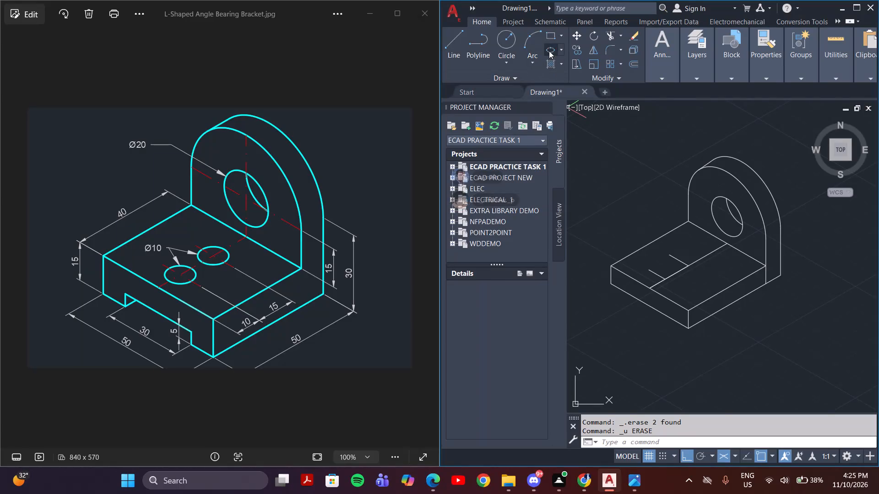
Draw a 10 mm diameter isocircle on the base's top face, centred where the first marker meets the centre line.
{"action": "left_click", "coordinate": [549, 48]}
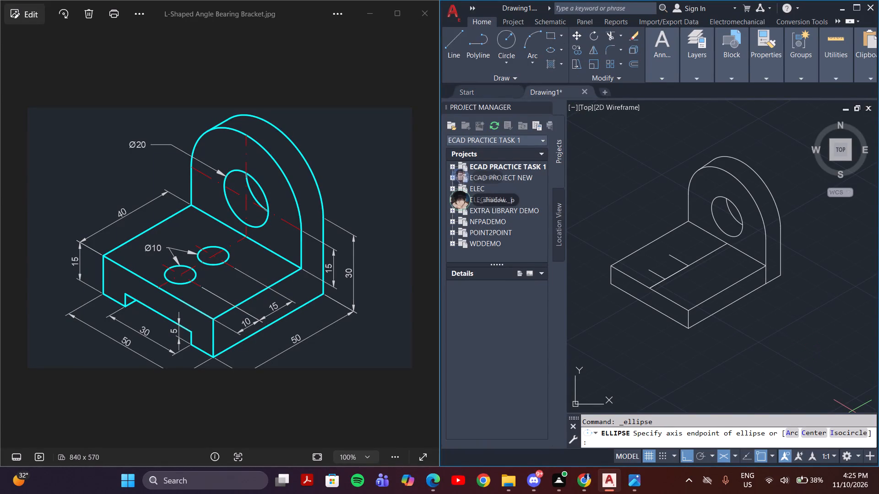
{"action": "left_click", "coordinate": [855, 430]}
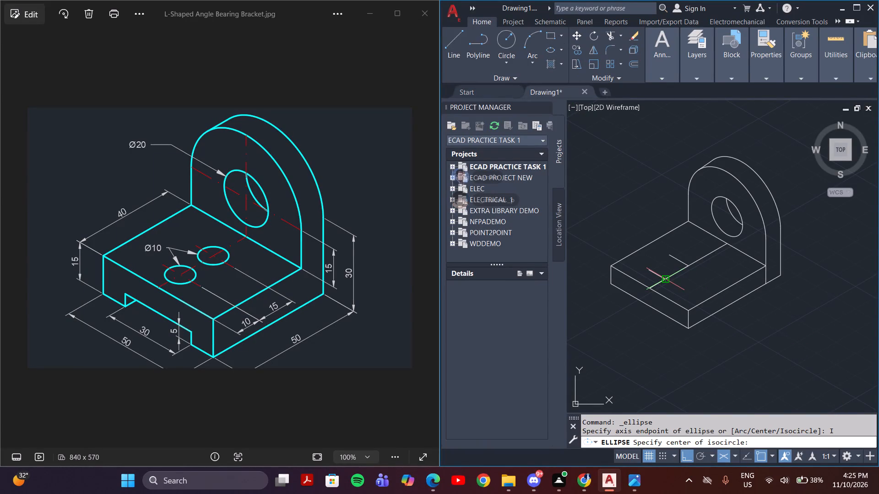
{"action": "scroll", "coordinate": [666, 282], "scroll_direction": "up", "scroll_amount": 3}
{"action": "left_click", "coordinate": [661, 275]}
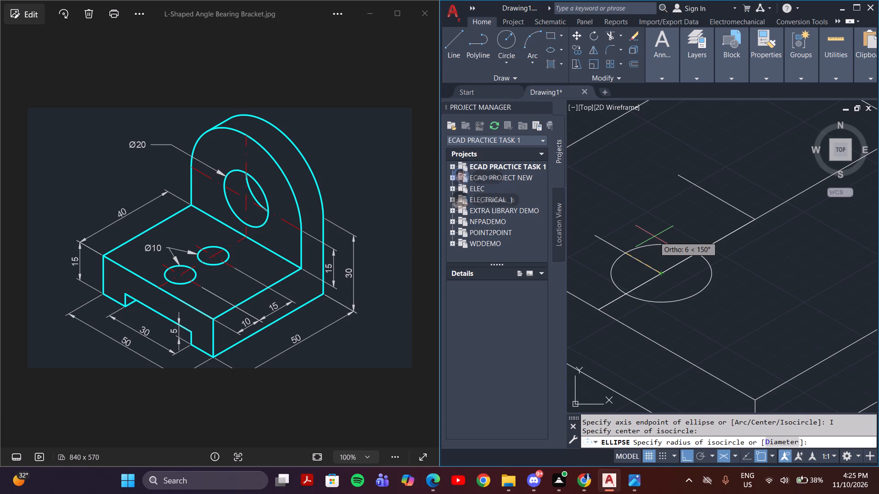
{"action": "key", "text": "d"}
{"action": "key", "text": "Return"}
{"action": "key", "text": "1"}
{"action": "key", "text": "0"}
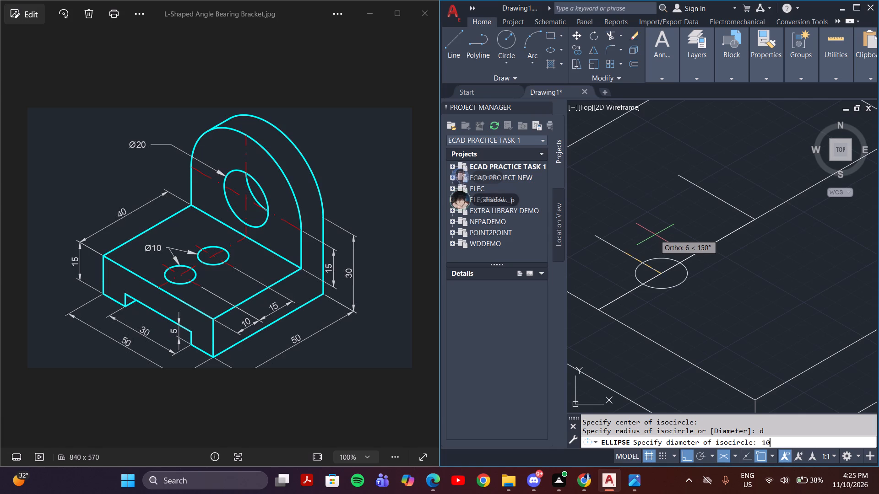
{"action": "key", "text": "Return"}
Copy the 10 mm isocircle from its centre to the point where the second marker meets the centre line.
{"action": "left_click", "coordinate": [666, 250]}
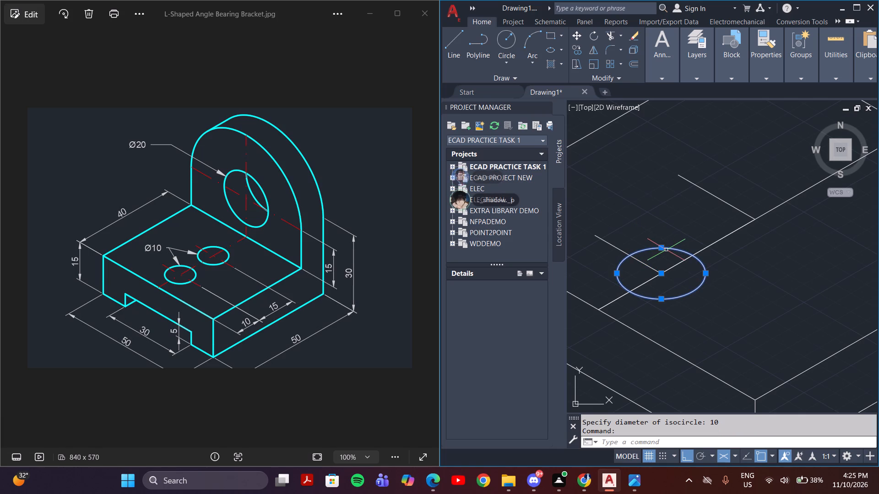
{"action": "key", "text": "c"}
{"action": "key", "text": "o"}
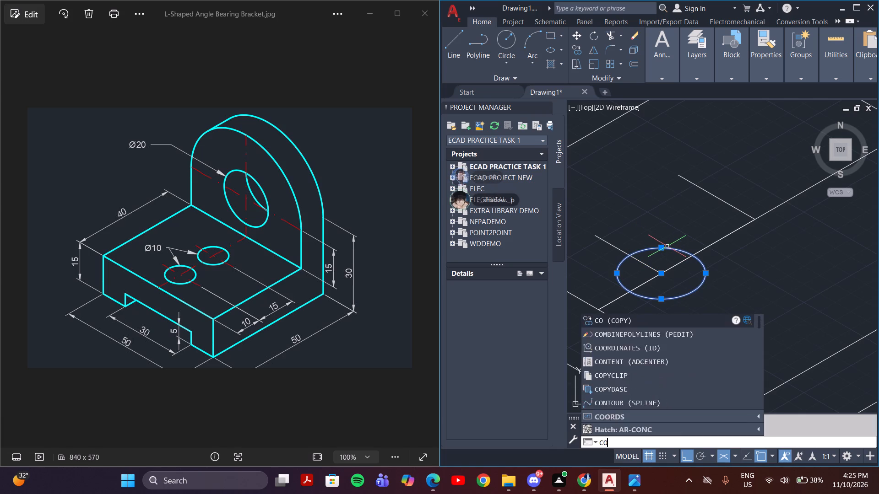
{"action": "key", "text": "Return"}
{"action": "left_click", "coordinate": [662, 274]}
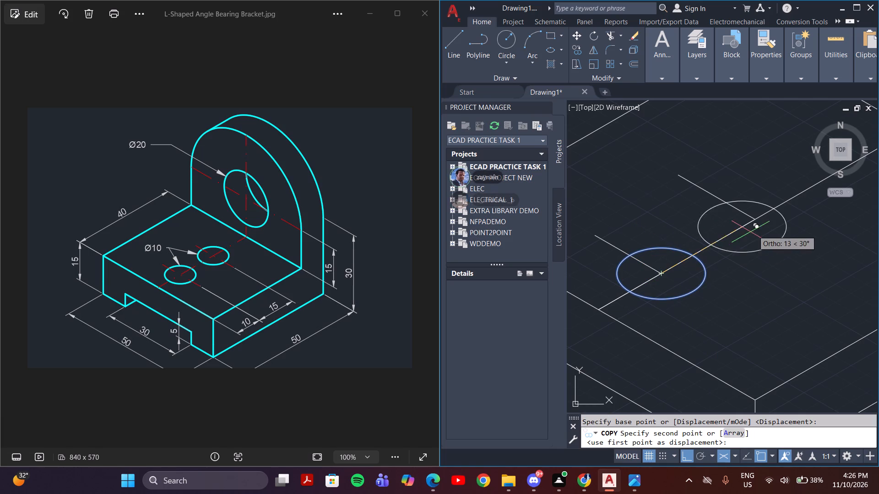
{"action": "left_click", "coordinate": [753, 219]}
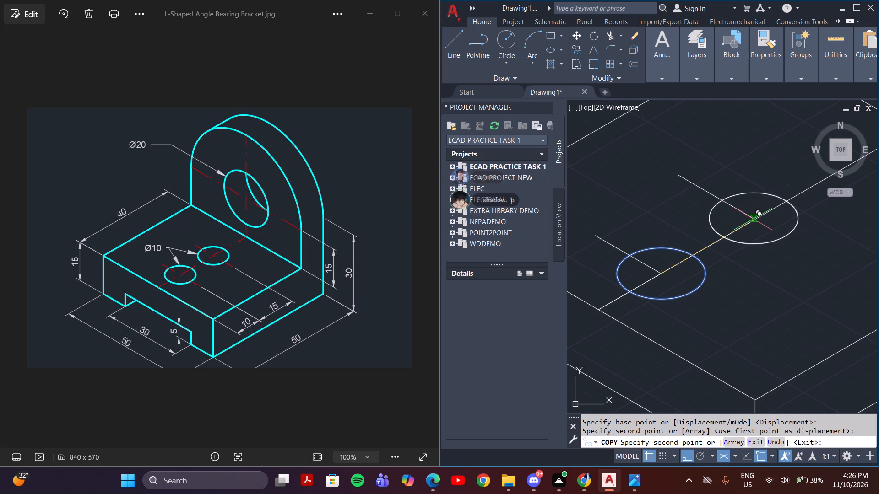
{"action": "key", "text": "Escape"}
{"action": "key", "text": "t"}
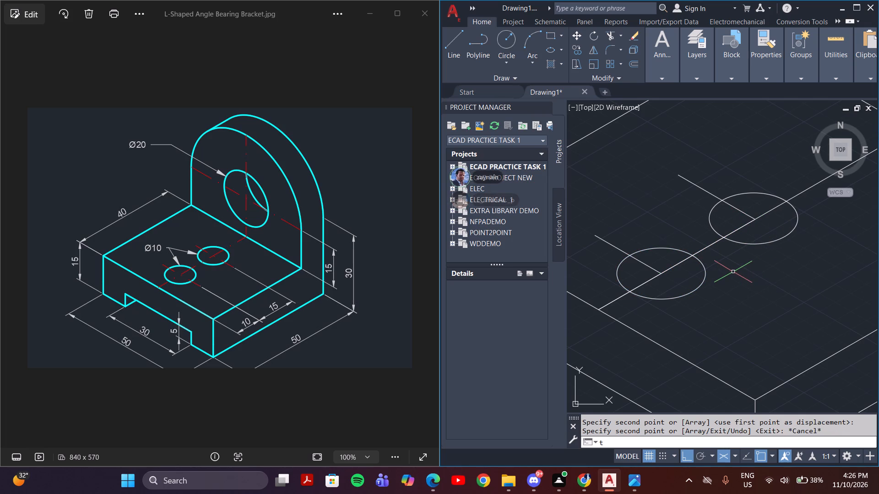
{"action": "key", "text": "Escape"}
Erase the two short marker lines beside the small holes on the base's top face.
{"action": "left_click", "coordinate": [610, 242]}
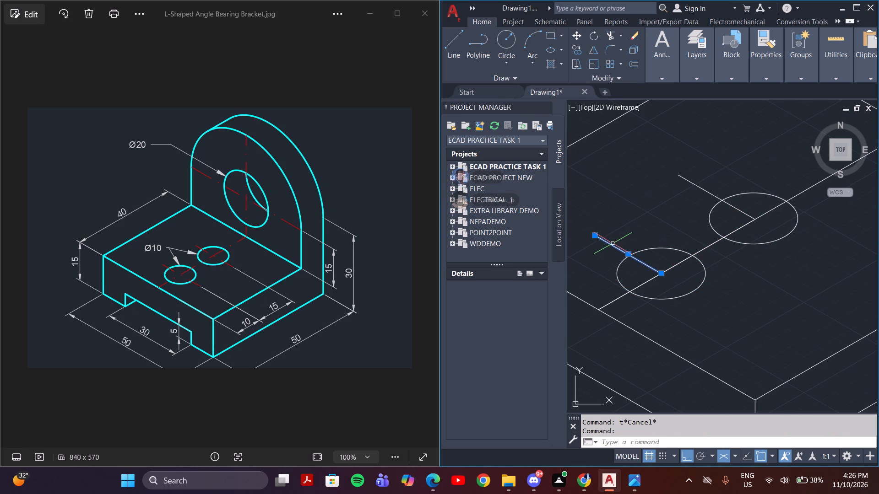
{"action": "key", "text": "Delete"}
{"action": "left_click", "coordinate": [698, 180]}
{"action": "left_click", "coordinate": [690, 187]}
{"action": "key", "text": "Delete"}
Erase all the centre line segments running through the two small holes on the base's top face.
{"action": "scroll", "coordinate": [691, 201], "scroll_direction": "down", "scroll_amount": 2}
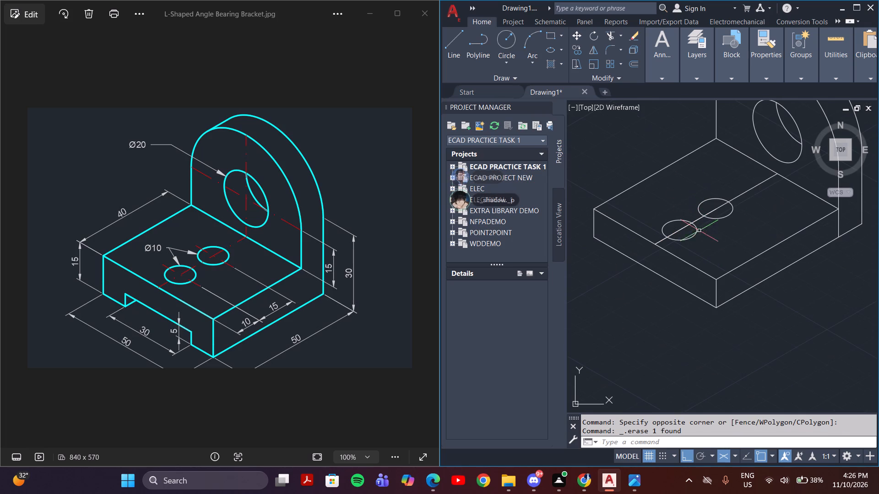
{"action": "left_click", "coordinate": [762, 195]}
{"action": "left_click", "coordinate": [751, 184]}
{"action": "key", "text": "Delete"}
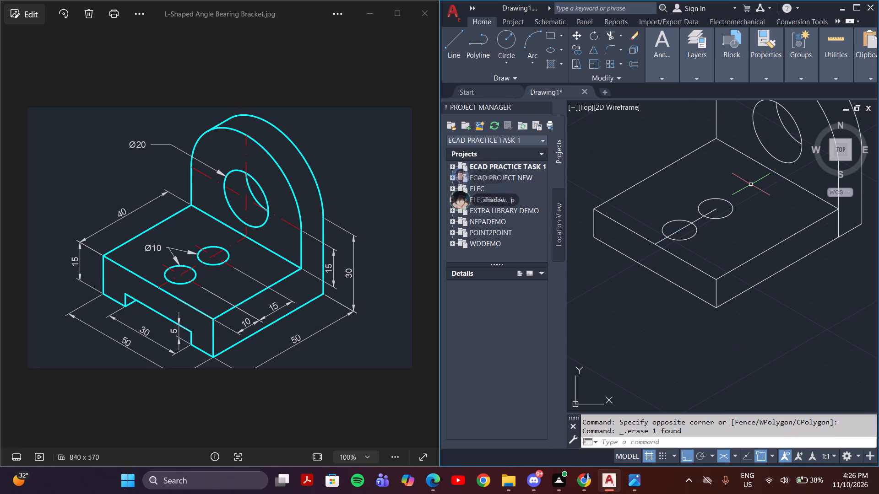
{"action": "scroll", "coordinate": [750, 184], "scroll_direction": "down", "scroll_amount": 1}
{"action": "scroll", "coordinate": [727, 212], "scroll_direction": "up", "scroll_amount": 2}
{"action": "left_click", "coordinate": [719, 203]}
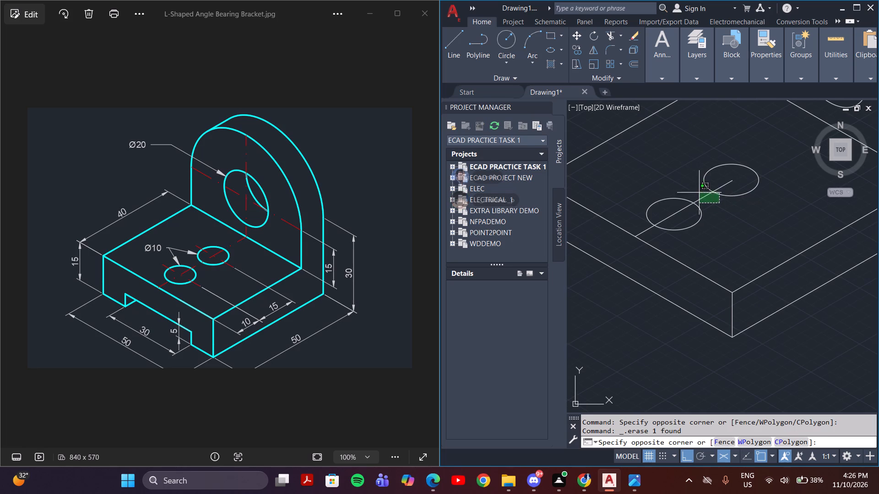
{"action": "left_click", "coordinate": [710, 208]}
{"action": "left_click", "coordinate": [701, 195]}
{"action": "left_click", "coordinate": [706, 205]}
{"action": "left_click", "coordinate": [708, 203]}
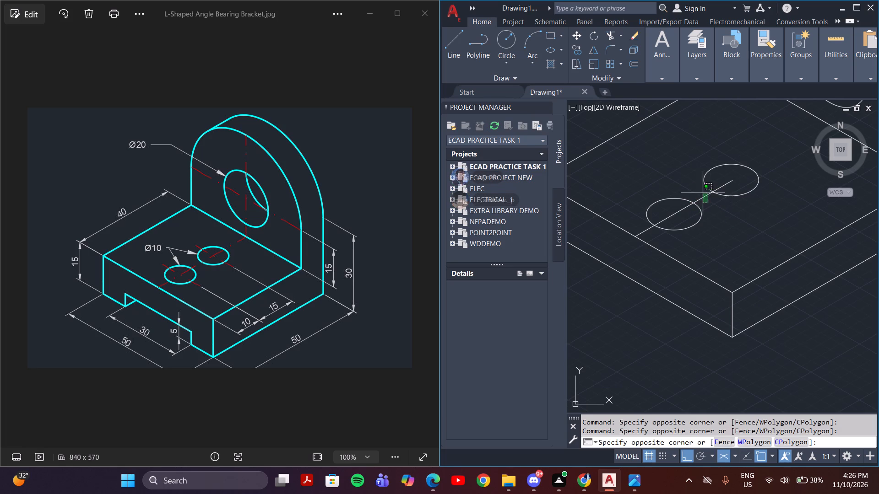
{"action": "left_click", "coordinate": [703, 193]}
{"action": "key", "text": "Delete"}
{"action": "left_click", "coordinate": [674, 218]}
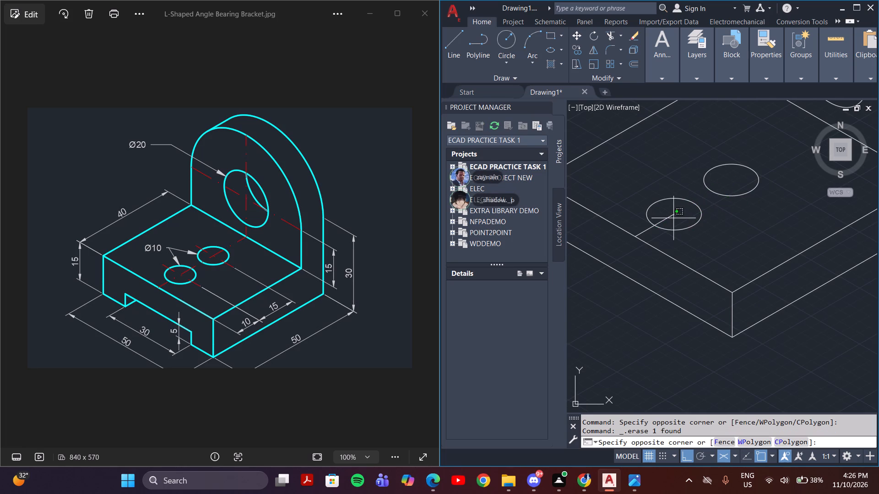
{"action": "left_click", "coordinate": [671, 216]}
{"action": "key", "text": "Delete"}
Draw a 15 mm line from the midpoint of the base's lower slot-side edge toward its far corner, ending with a short perpendicular isometric marker.
{"action": "scroll", "coordinate": [691, 233], "scroll_direction": "down", "scroll_amount": 2}
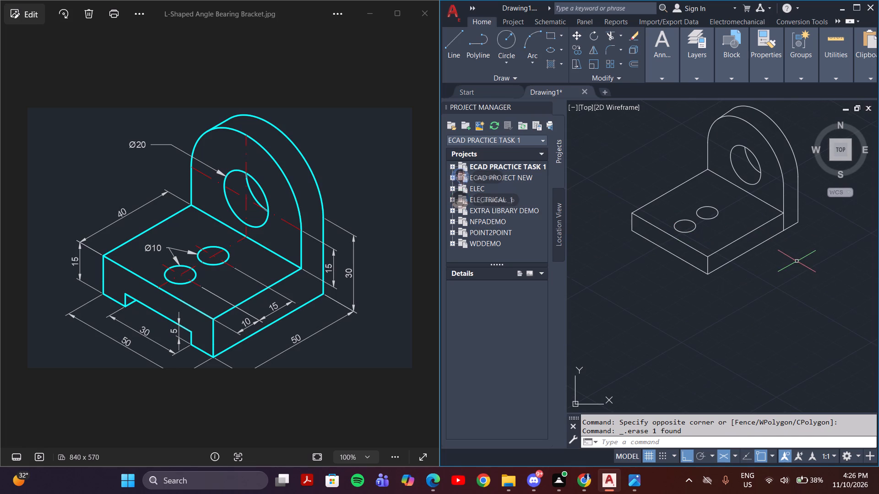
{"action": "middle_click_drag", "start_coordinate": [796, 261], "coordinate": [768, 277]}
{"action": "middle_click_drag", "start_coordinate": [653, 241], "coordinate": [769, 203]}
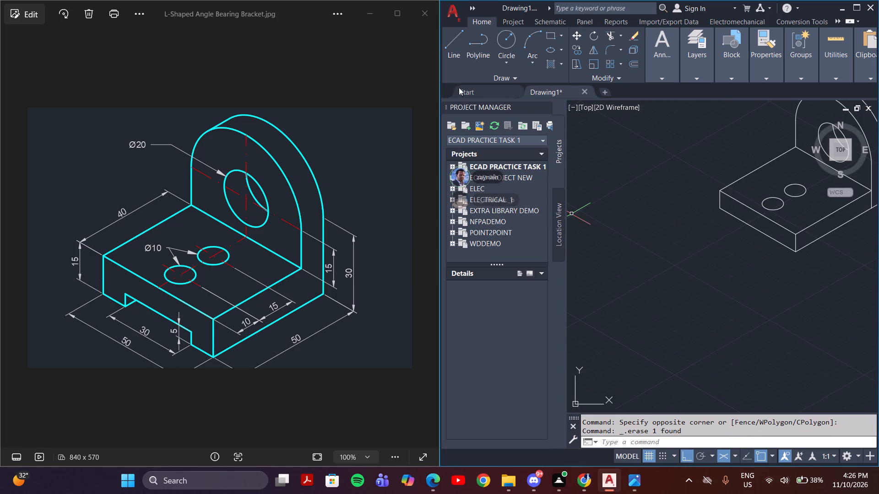
{"action": "left_click", "coordinate": [462, 44]}
{"action": "middle_click_drag", "start_coordinate": [759, 232], "coordinate": [700, 262]}
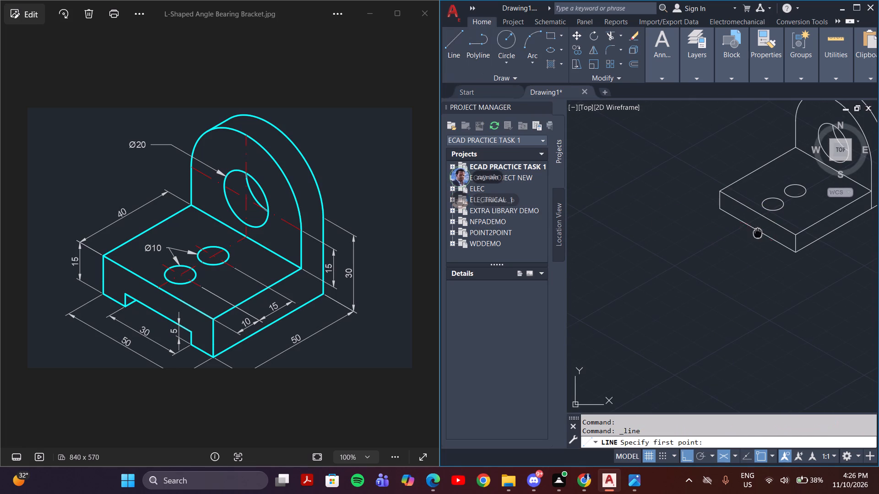
{"action": "middle_click_drag", "start_coordinate": [700, 262], "coordinate": [689, 267]}
{"action": "scroll", "coordinate": [687, 247], "scroll_direction": "up", "scroll_amount": 2}
{"action": "middle_click_drag", "start_coordinate": [689, 247], "coordinate": [667, 252]}
{"action": "scroll", "coordinate": [669, 248], "scroll_direction": "down", "scroll_amount": 1}
{"action": "middle_click_drag", "start_coordinate": [669, 248], "coordinate": [693, 232]}
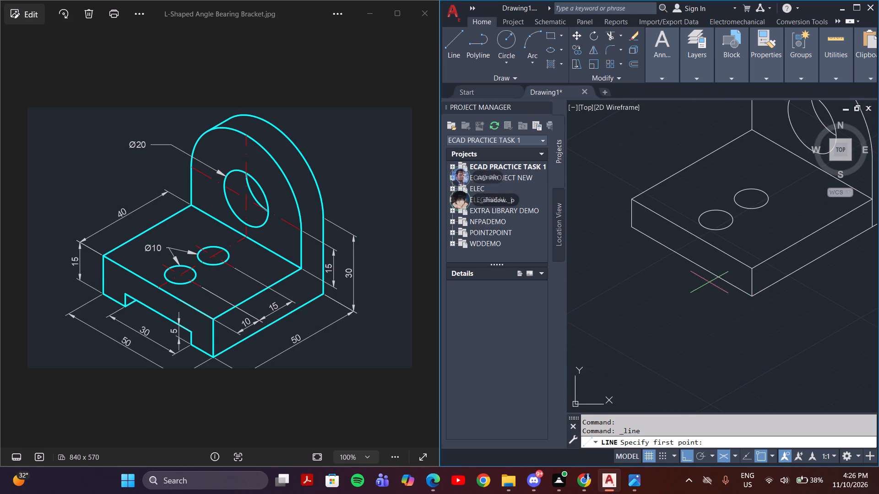
{"action": "left_click", "coordinate": [693, 263]}
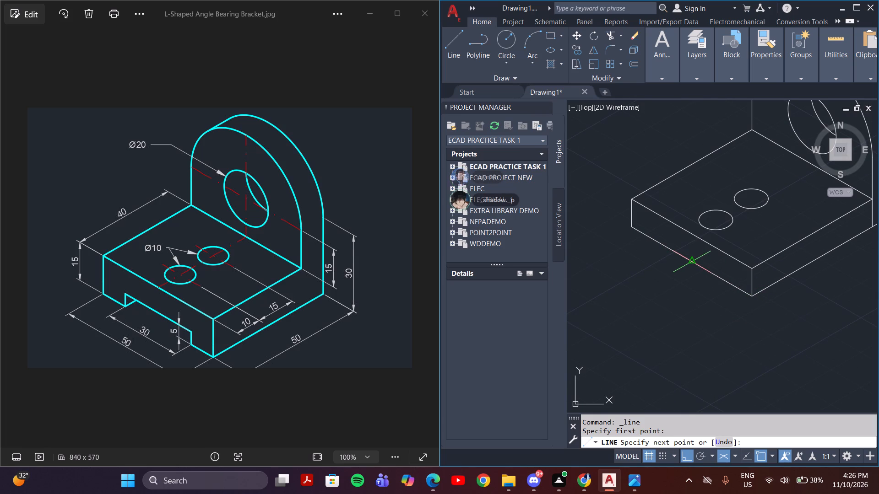
{"action": "type", "text": "15"}
{"action": "key", "text": "Return"}
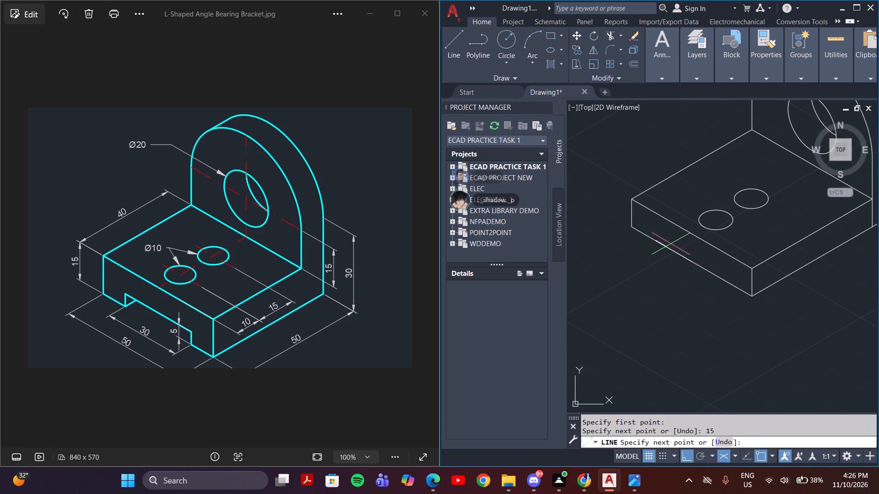
{"action": "left_click", "coordinate": [663, 231]}
{"action": "key", "text": "space"}
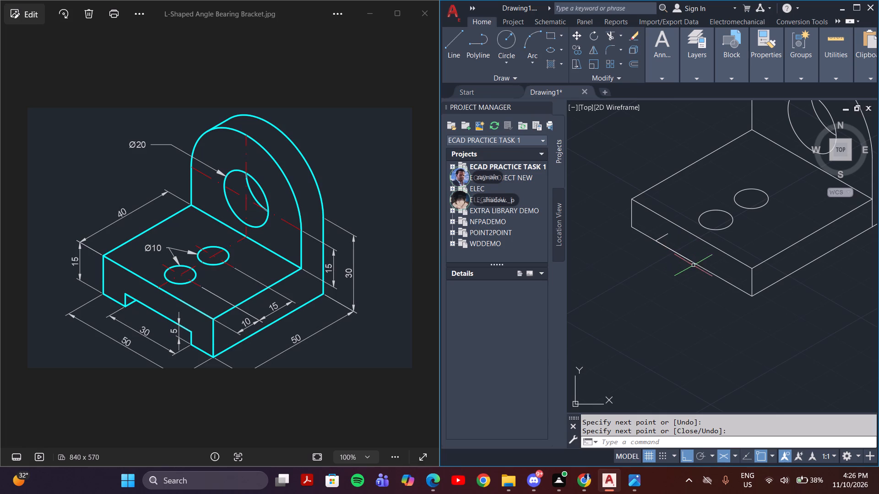
Draw a second 15 mm line from the same midpoint toward the base's near corner, ending with a short isometric marker.
{"action": "key", "text": "l"}
{"action": "key", "text": "Return"}
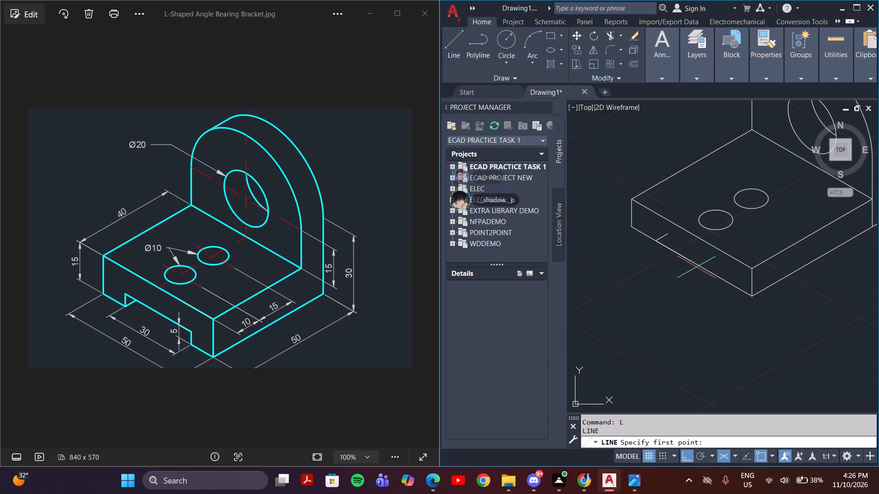
{"action": "left_click", "coordinate": [694, 261]}
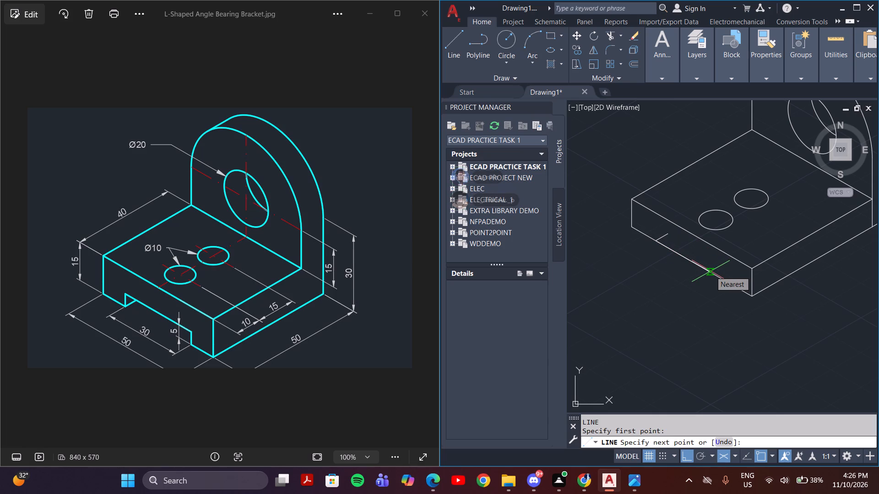
{"action": "type", "text": "15"}
{"action": "key", "text": "Return"}
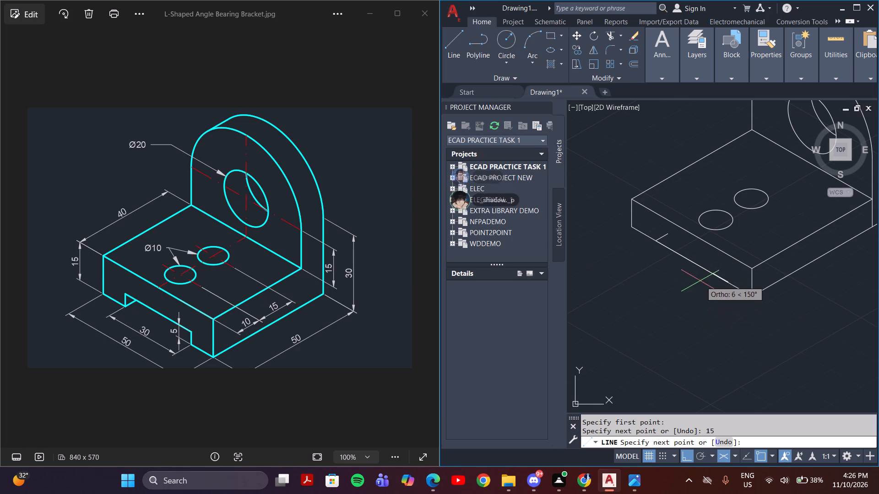
{"action": "left_click", "coordinate": [735, 269]}
{"action": "key", "text": "Escape"}
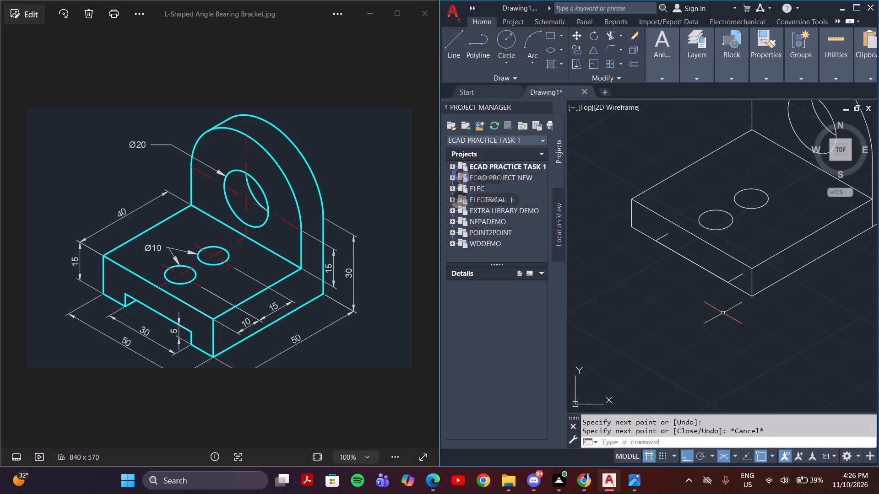
Draw the slot's 5 mm vertical side up from the first marker, then its top edge parallel to the base edge past the second marker.
{"action": "key", "text": "l"}
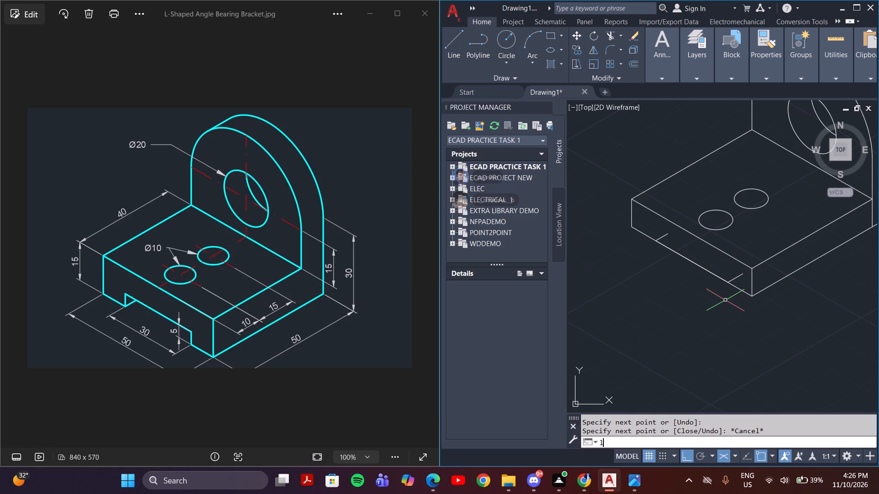
{"action": "key", "text": "Return"}
{"action": "key", "text": "F5"}
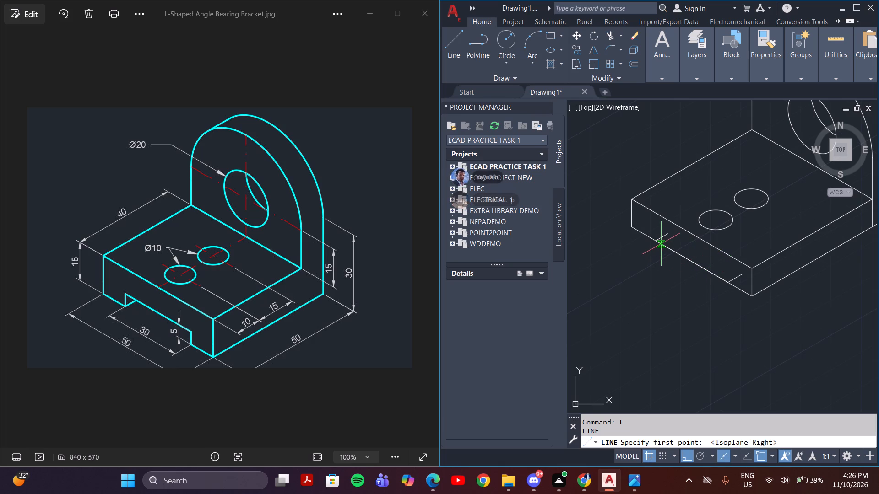
{"action": "key", "text": "F5"}
{"action": "key", "text": "F5"}
{"action": "key", "text": "F5"}
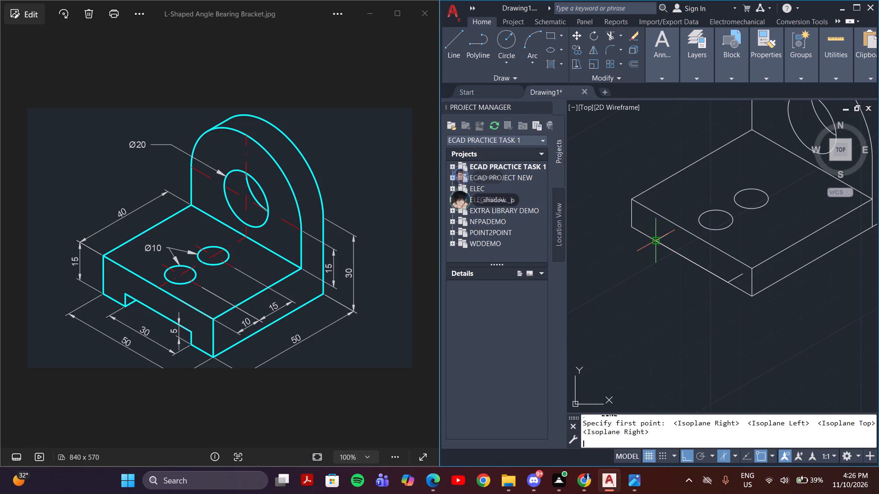
{"action": "left_click", "coordinate": [657, 241]}
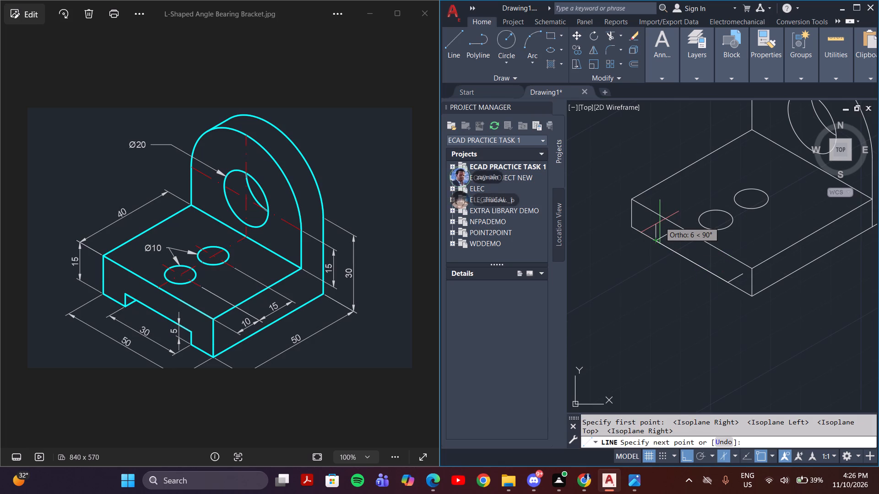
{"action": "key", "text": "5"}
{"action": "key", "text": "Return"}
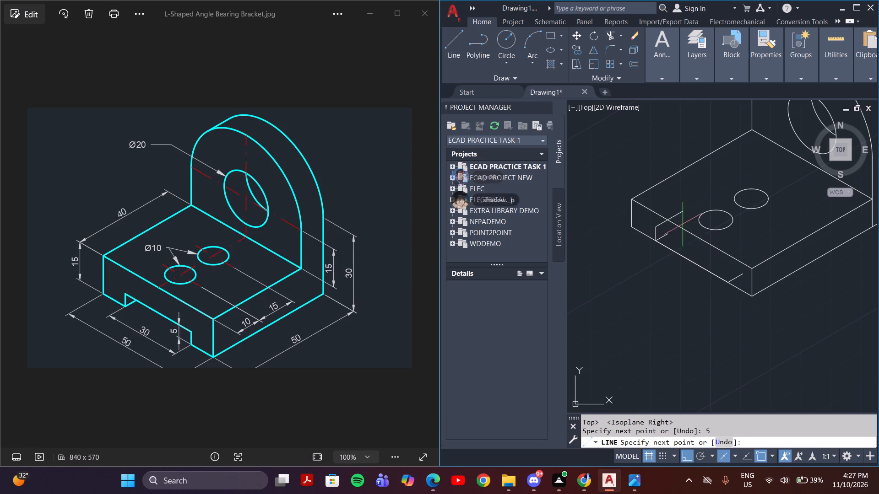
{"action": "key", "text": "F5"}
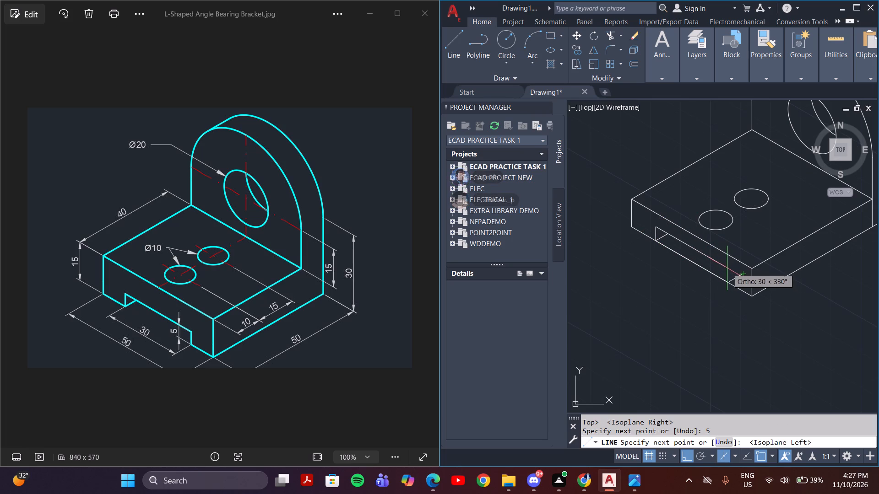
{"action": "left_click", "coordinate": [745, 284]}
{"action": "key", "text": "Escape"}
Draw the slot's other vertical side from the second marker's base point up to the slot's top edge.
{"action": "key", "text": "l"}
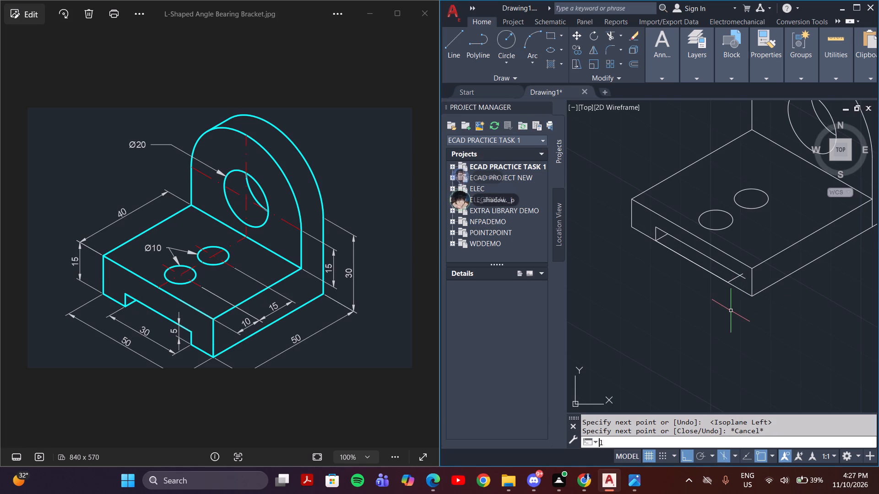
{"action": "key", "text": "Return"}
{"action": "left_click", "coordinate": [727, 284]}
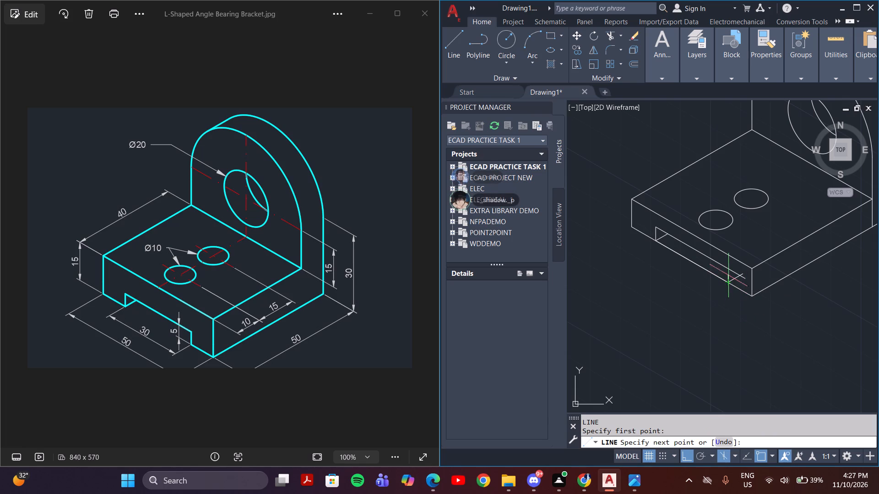
{"action": "left_click", "coordinate": [728, 267]}
{"action": "key", "text": "1"}
{"action": "key", "text": "Escape"}
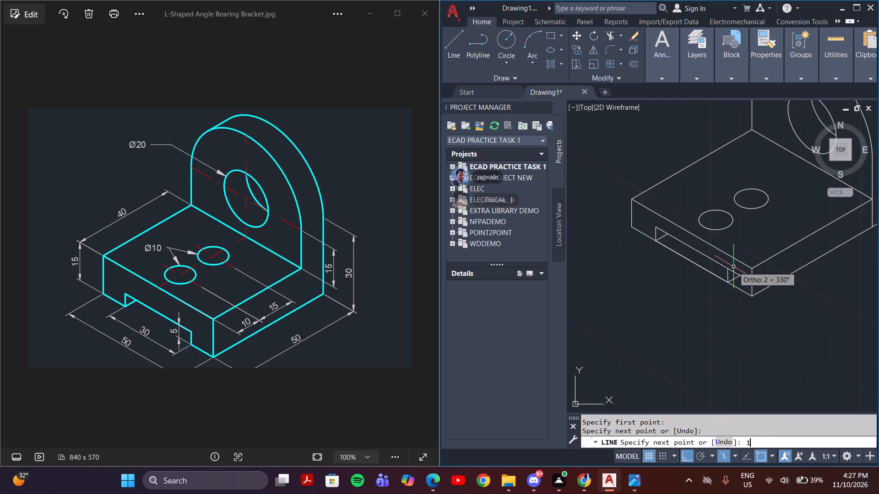
Trim the short marker lines at both slot ends and the overhang of the slot's top edge.
{"action": "type", "text": "tr"}
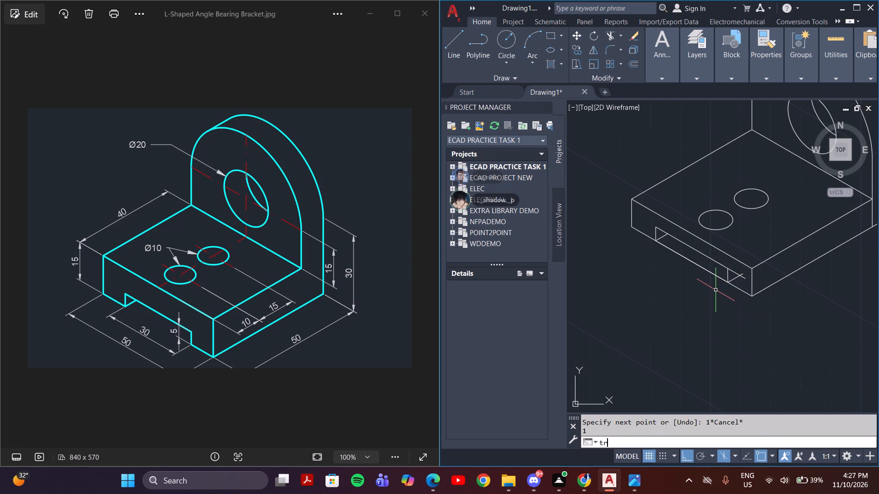
{"action": "key", "text": "Return"}
{"action": "left_click", "coordinate": [664, 236]}
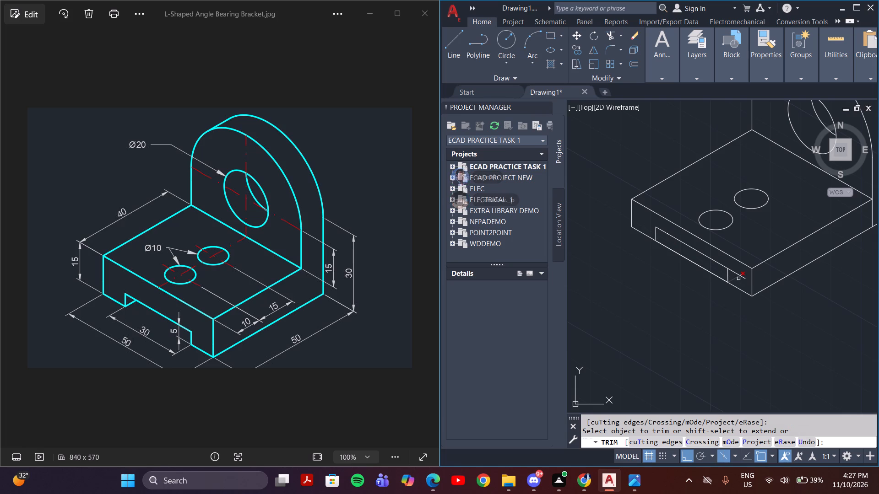
{"action": "left_click", "coordinate": [738, 279]}
{"action": "left_click", "coordinate": [737, 274]}
{"action": "left_click", "coordinate": [739, 275]}
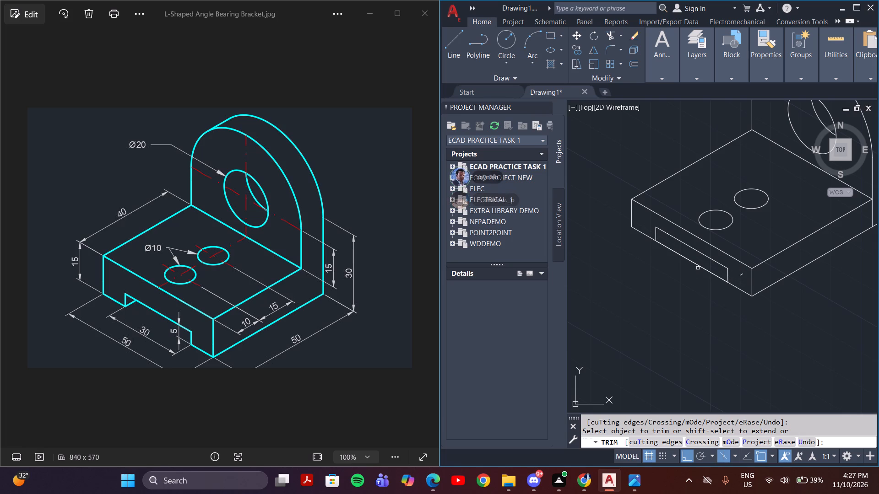
Trim away the base's bottom edge lines across the slot opening and the leftover marker fragment beside the slot.
{"action": "left_click", "coordinate": [699, 267]}
{"action": "left_click", "coordinate": [700, 267]}
{"action": "left_click", "coordinate": [695, 264]}
{"action": "left_click", "coordinate": [688, 260]}
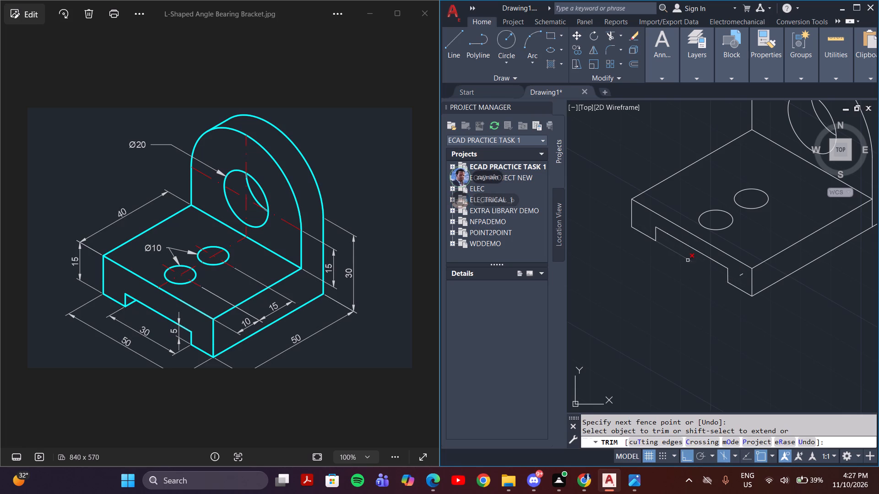
{"action": "scroll", "coordinate": [689, 257], "scroll_direction": "up", "scroll_amount": 2}
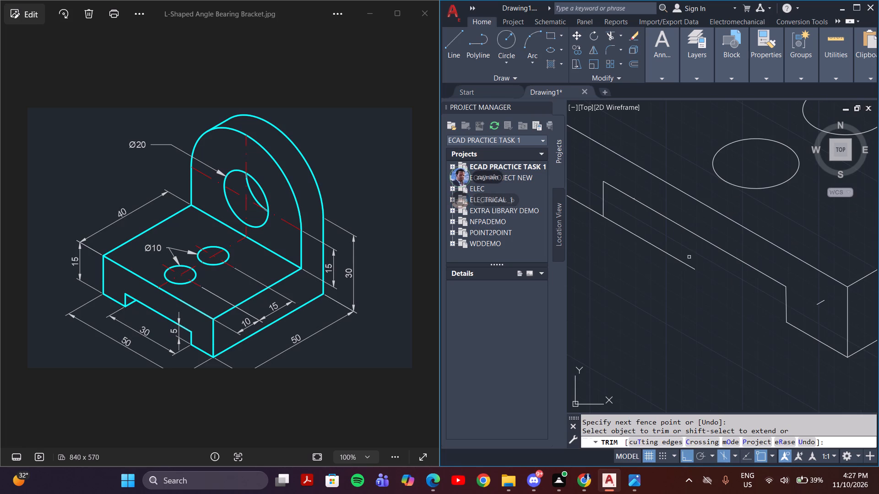
{"action": "left_click", "coordinate": [689, 257]}
{"action": "left_click", "coordinate": [679, 268]}
{"action": "scroll", "coordinate": [679, 268], "scroll_direction": "down", "scroll_amount": 2}
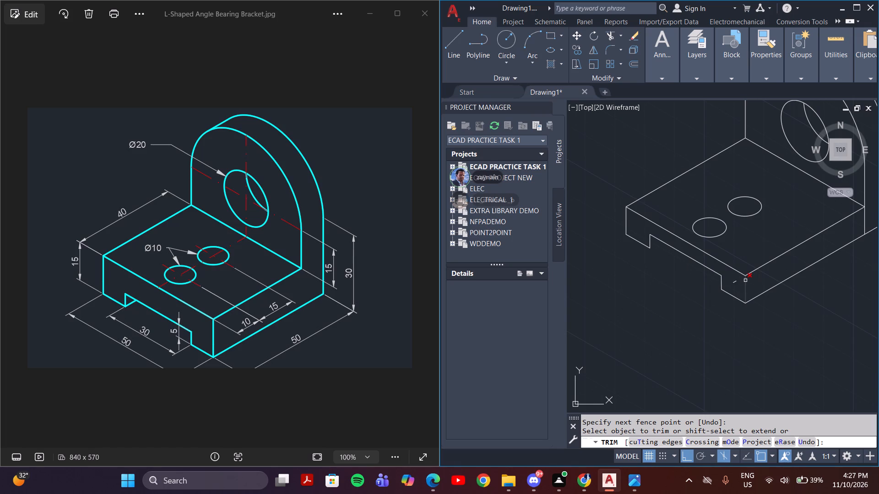
{"action": "left_click", "coordinate": [735, 284]}
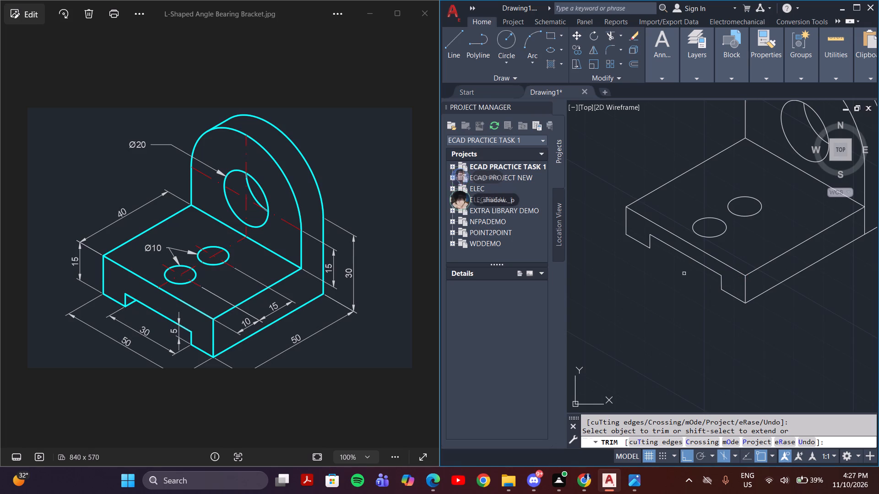
Trim the excess of the upright's front vertical edge that extends below the base's top face.
{"action": "scroll", "coordinate": [857, 286], "scroll_direction": "down", "scroll_amount": 1}
{"action": "middle_click_drag", "start_coordinate": [857, 287], "coordinate": [777, 322]}
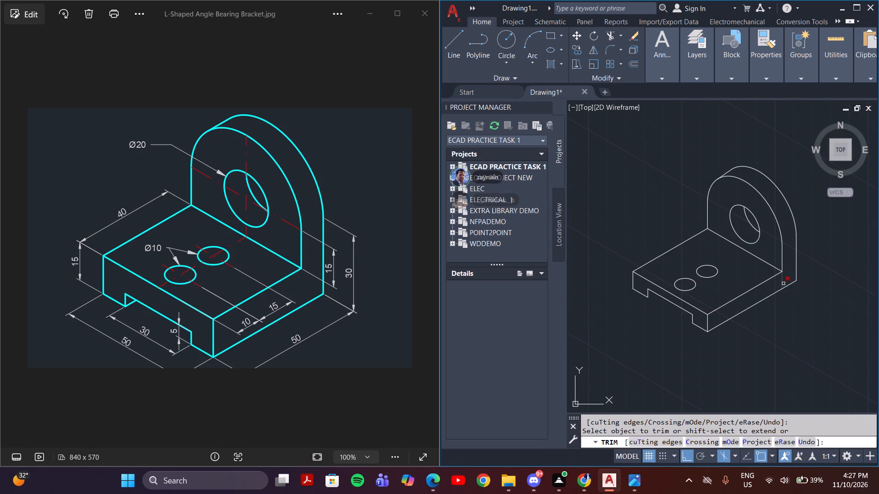
{"action": "left_click", "coordinate": [781, 282]}
{"action": "middle_click_drag", "start_coordinate": [601, 320], "coordinate": [673, 333]}
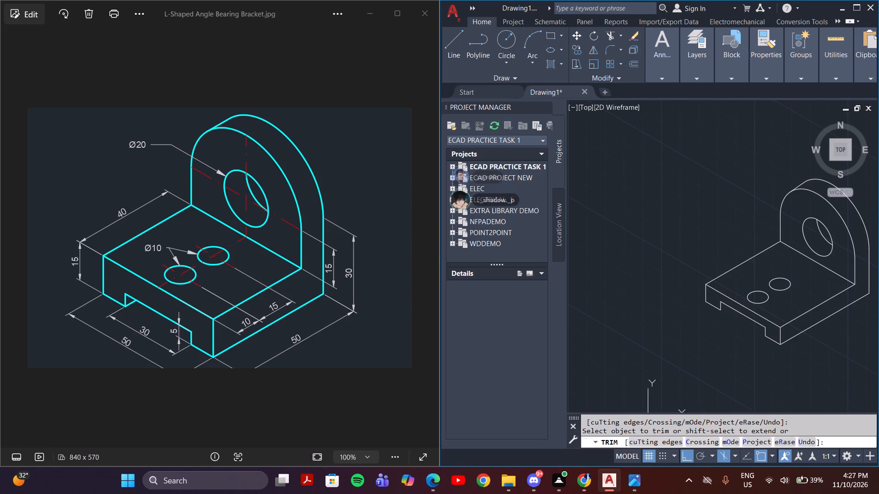
{"action": "scroll", "coordinate": [675, 329], "scroll_direction": "down", "scroll_amount": 1}
{"action": "scroll", "coordinate": [696, 305], "scroll_direction": "up", "scroll_amount": 2}
{"action": "middle_click_drag", "start_coordinate": [680, 346], "coordinate": [657, 331]}
{"action": "scroll", "coordinate": [660, 332], "scroll_direction": "down", "scroll_amount": 1}
{"action": "middle_click_drag", "start_coordinate": [670, 332], "coordinate": [646, 312]}
{"action": "key", "text": "Escape"}
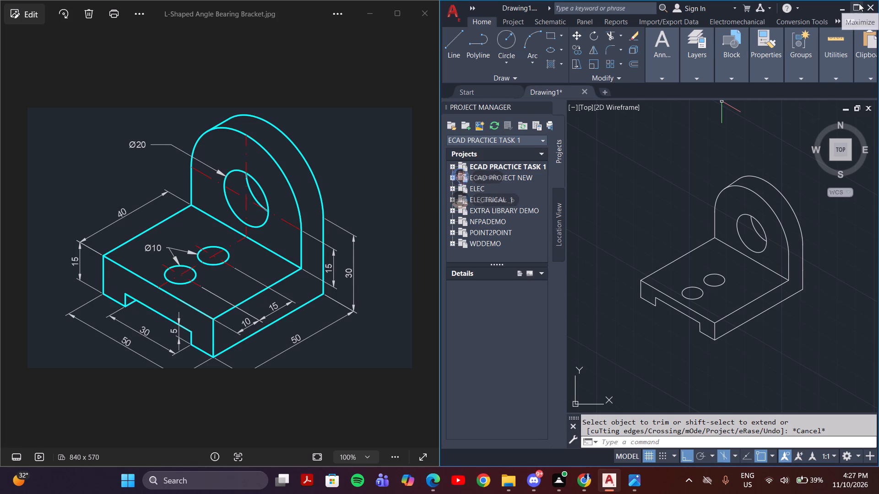
Save the bracket drawing.
{"action": "scroll", "coordinate": [646, 206], "scroll_direction": "down", "scroll_amount": 1}
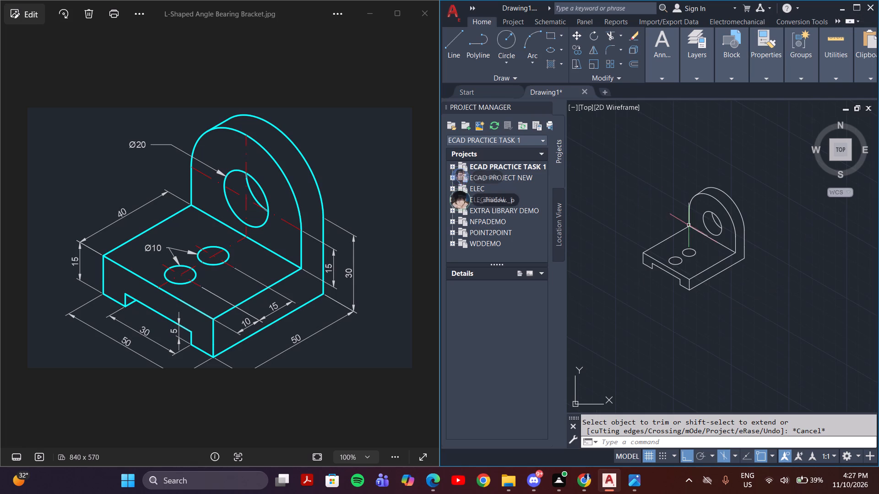
{"action": "middle_click_drag", "start_coordinate": [705, 236], "coordinate": [687, 231]}
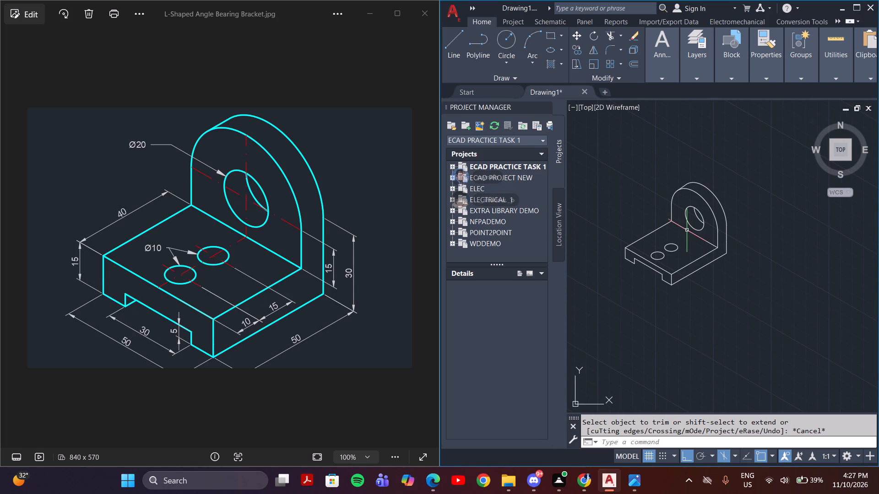
{"action": "middle_click_drag", "start_coordinate": [687, 230], "coordinate": [672, 206]}
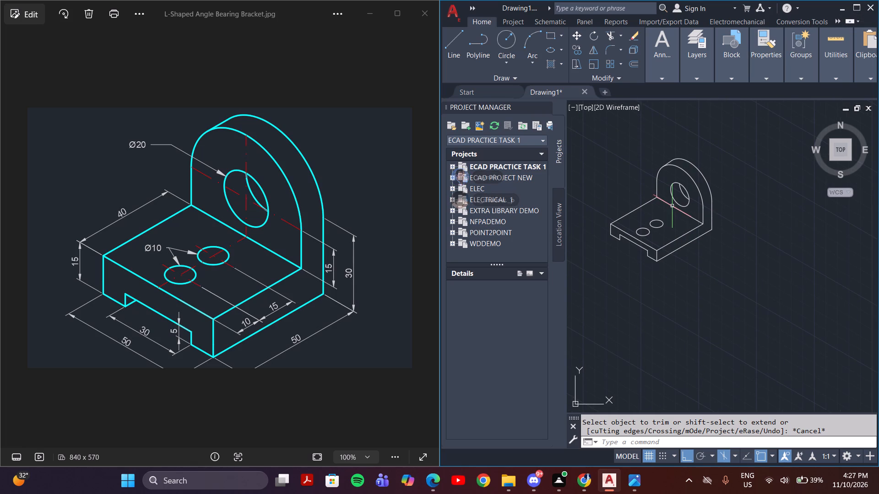
{"action": "middle_click_drag", "start_coordinate": [685, 252], "coordinate": [711, 287]}
{"action": "middle_click_drag", "start_coordinate": [760, 311], "coordinate": [753, 289]}
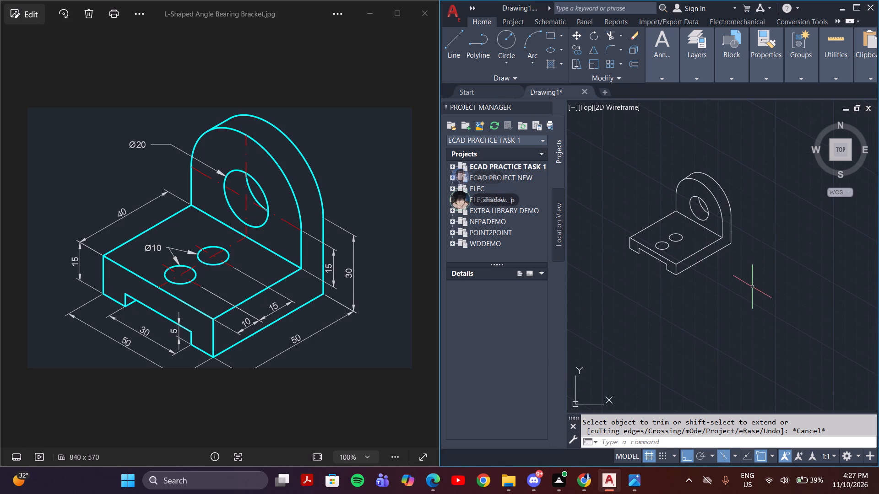
{"action": "key", "text": "ctrl+s"}
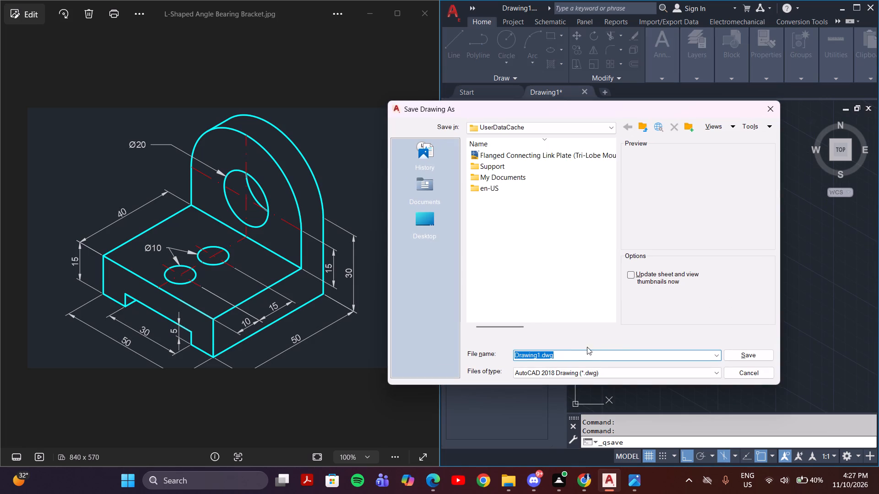